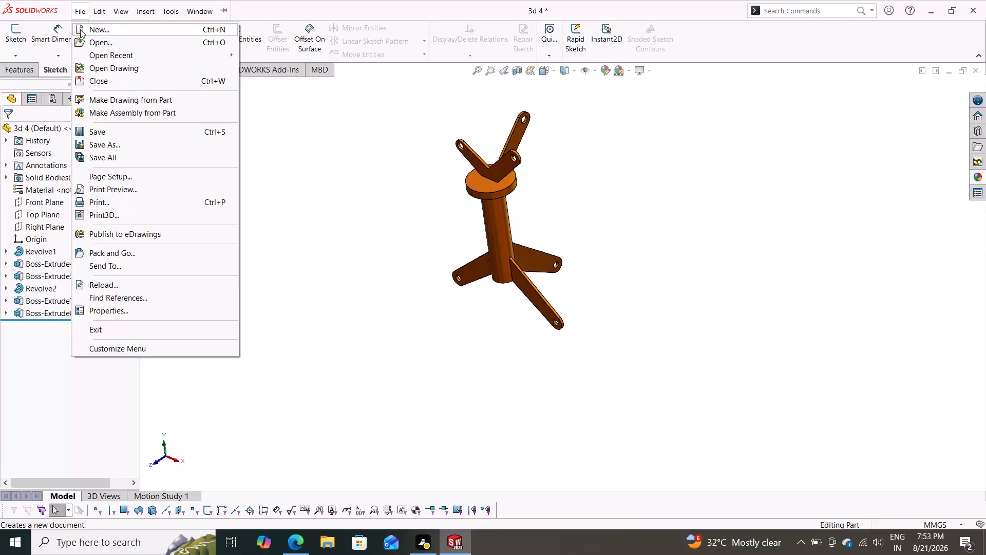
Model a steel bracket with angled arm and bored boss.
Create a new part document.
click(80, 29)
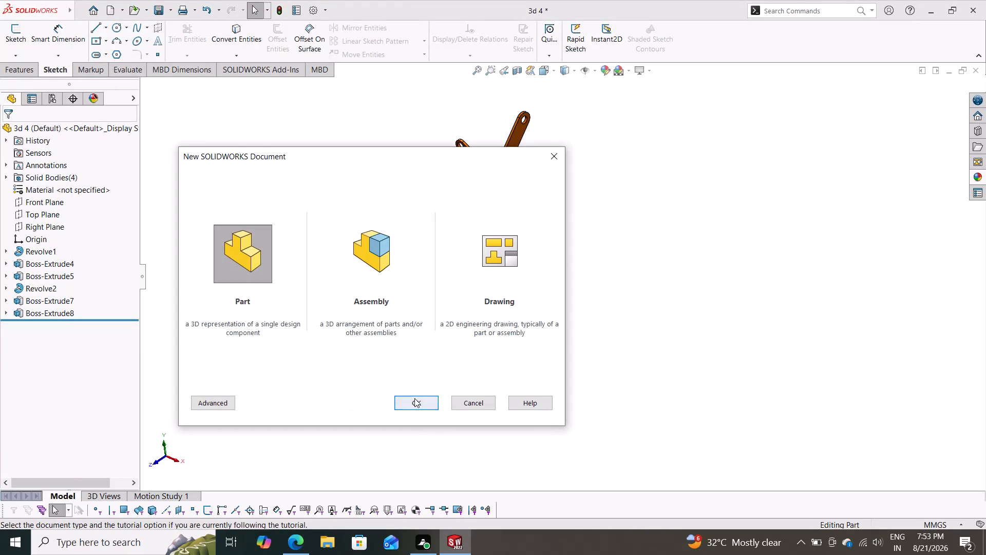
click(414, 398)
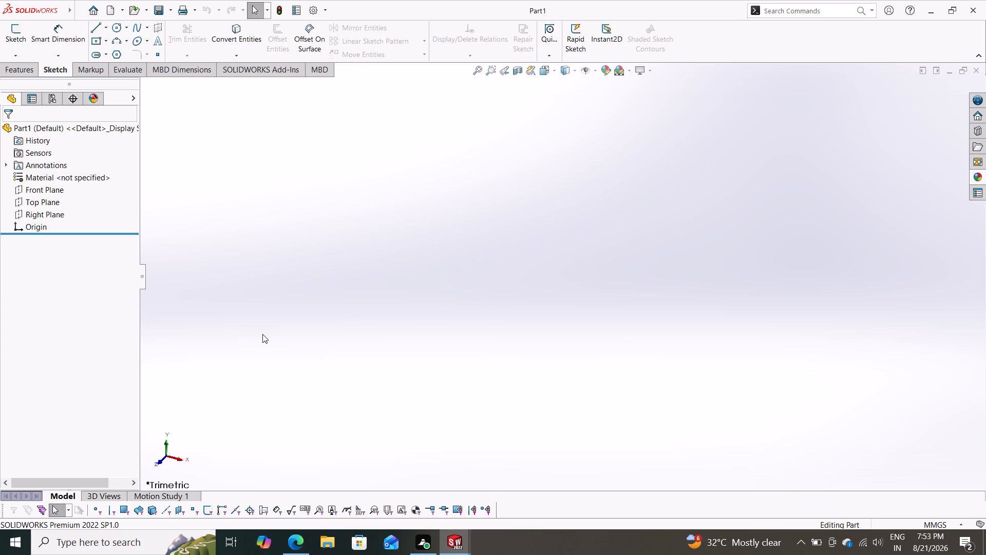
On the Front Plane, sketch an open five-line bent profile from the origin, with horizontal lines about 47 mm and 68 mm long.
click(33, 193)
click(37, 177)
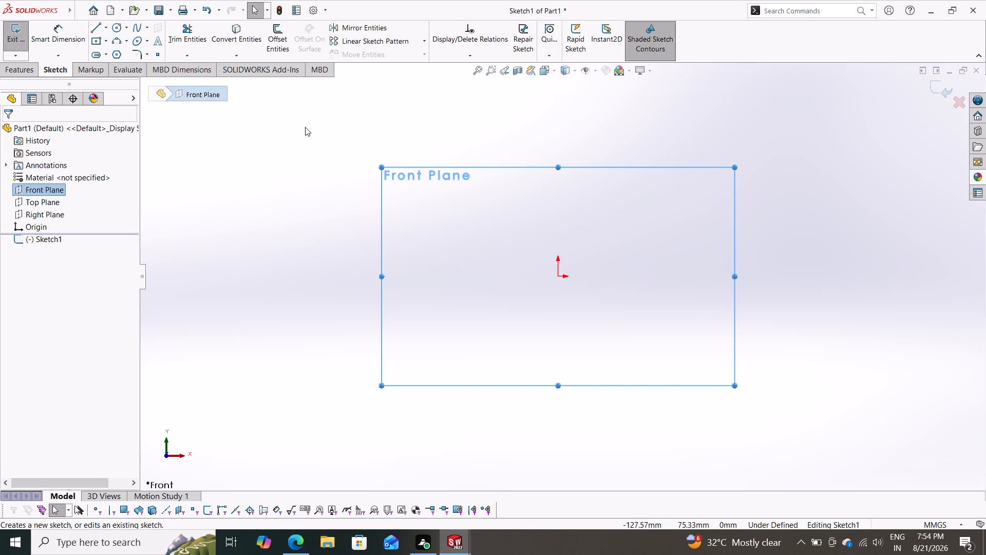
click(96, 28)
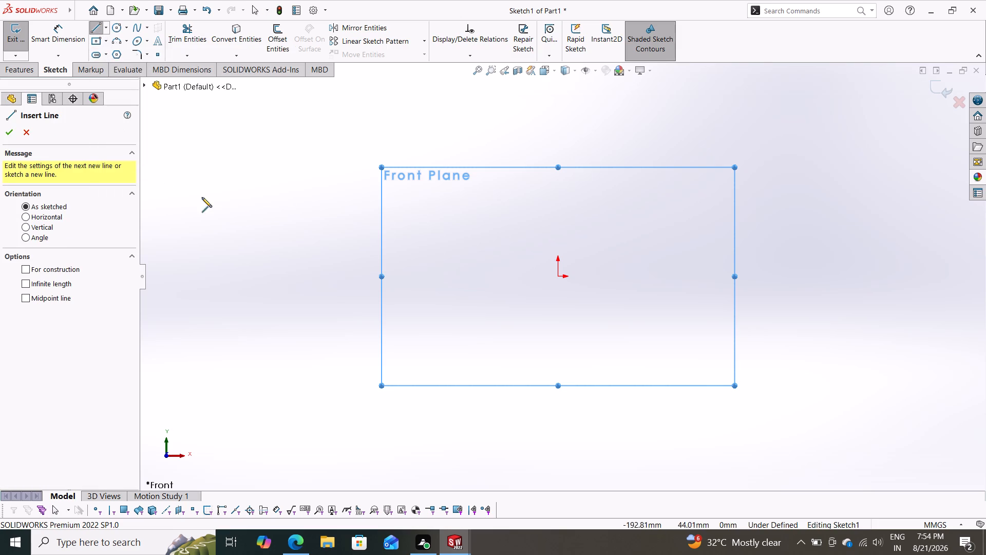
click(559, 276)
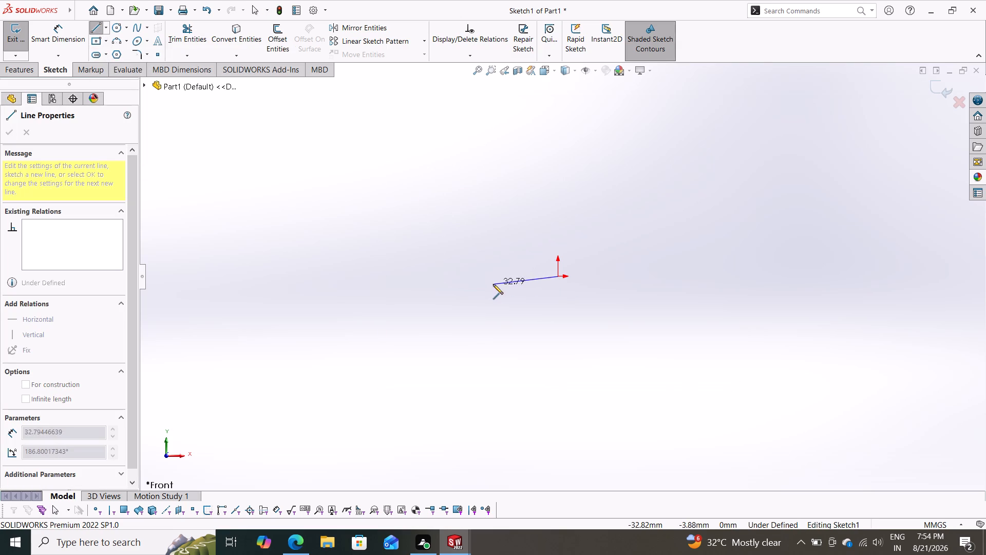
click(466, 279)
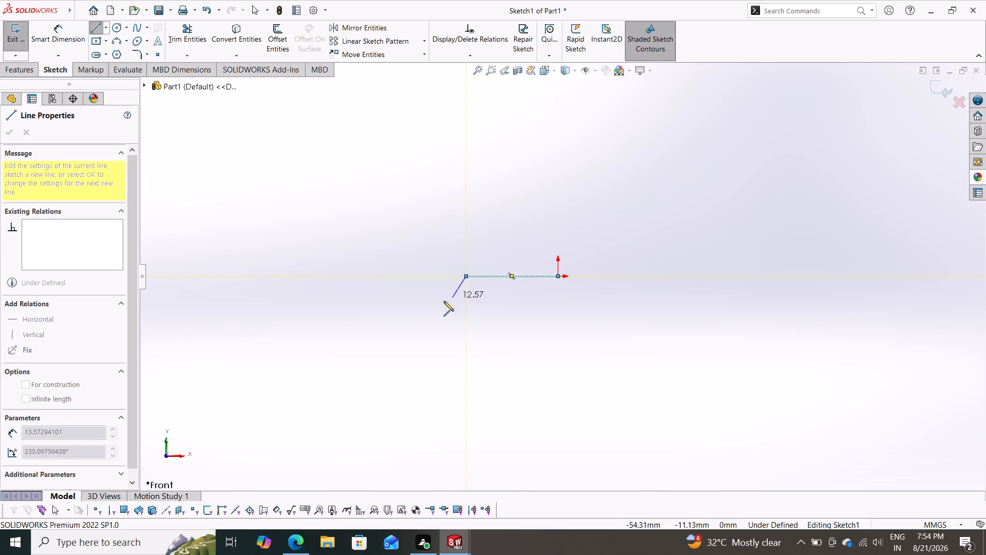
click(368, 334)
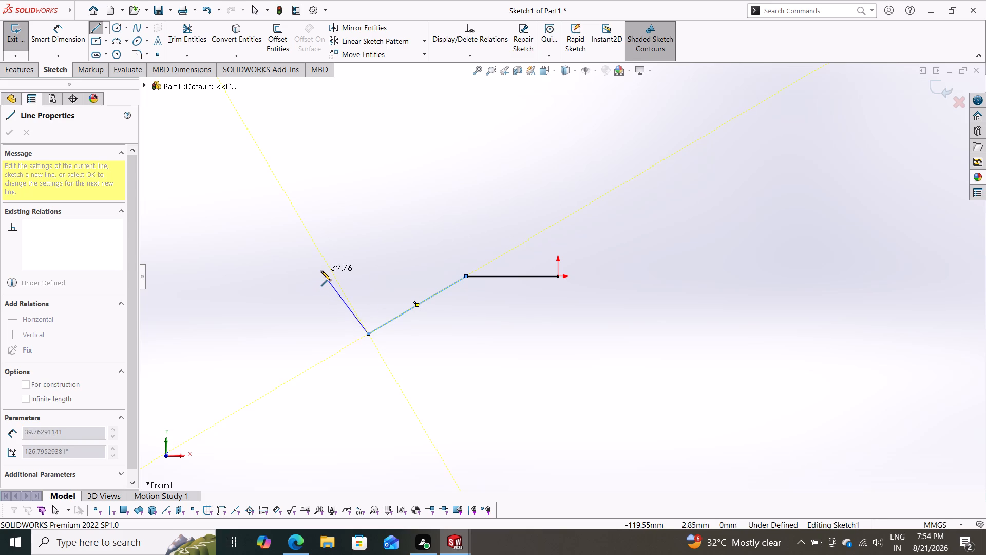
click(321, 271)
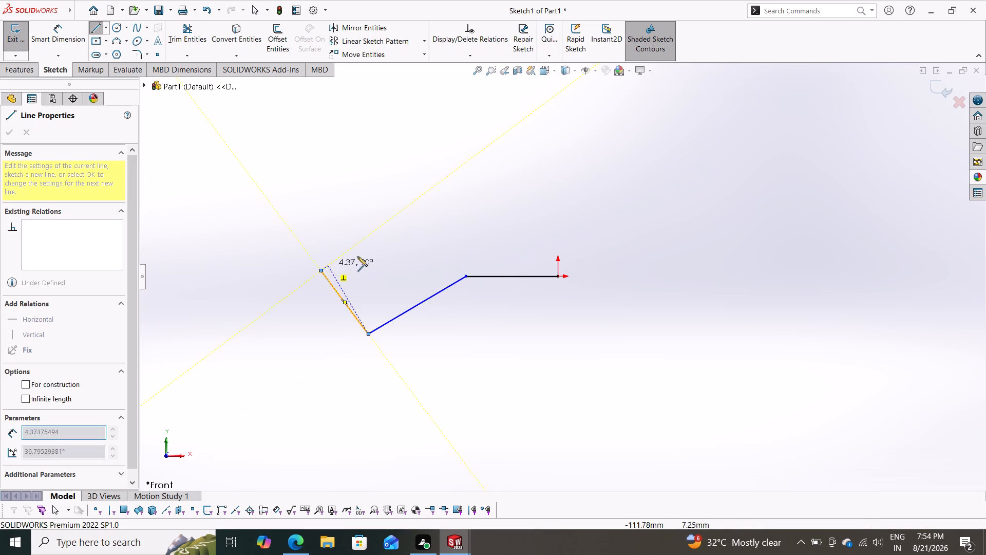
click(425, 201)
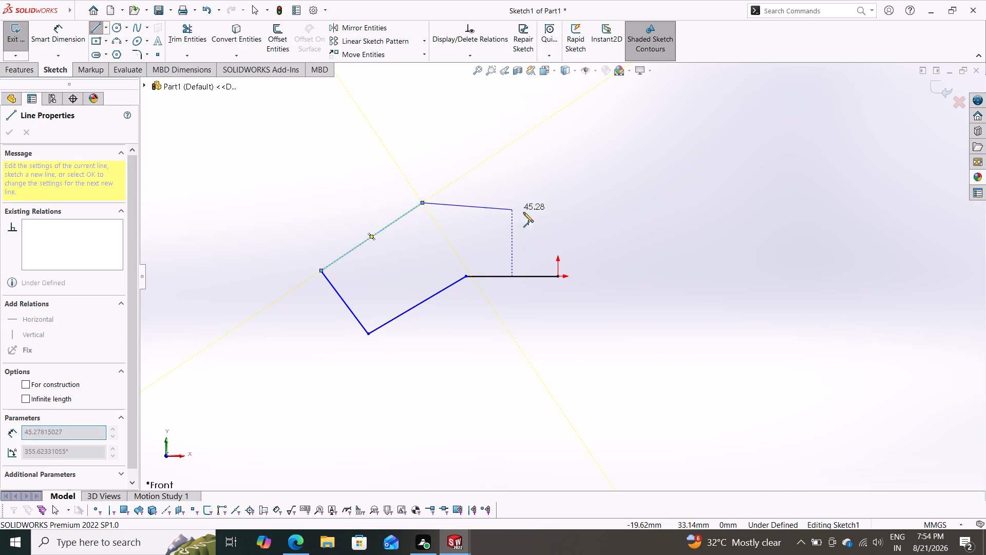
click(559, 201)
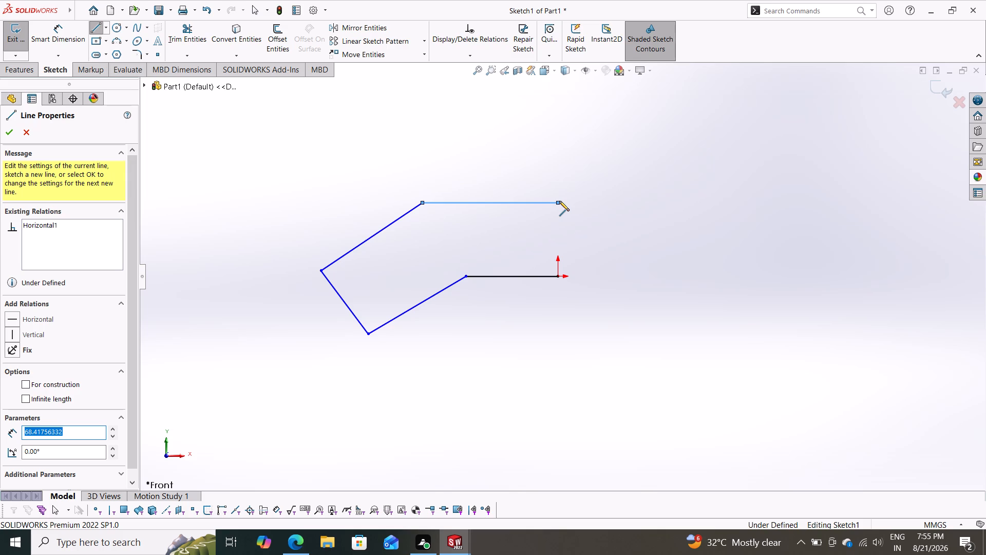
key(Escape)
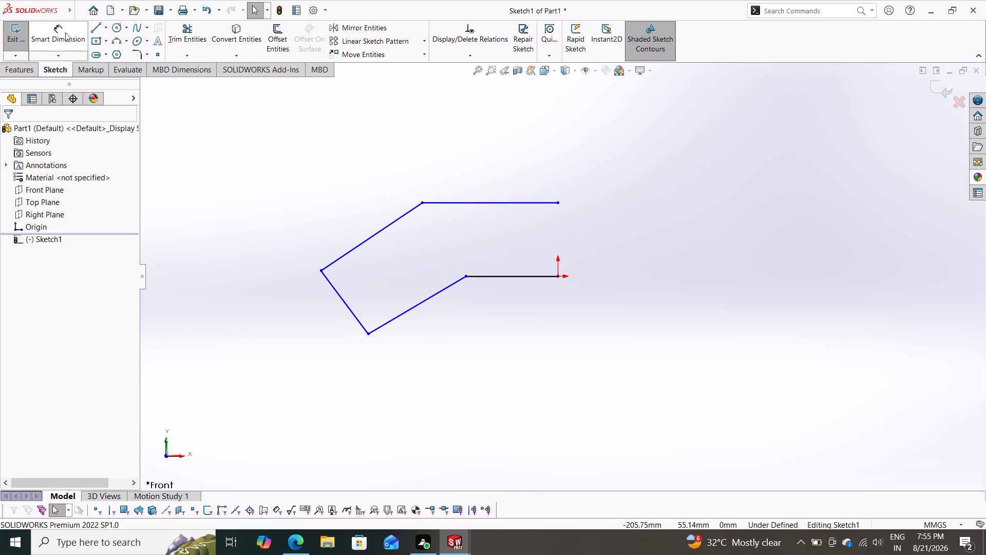
Dimension the short end line of the bent profile to 15 mm.
drag(54, 31, 55, 37)
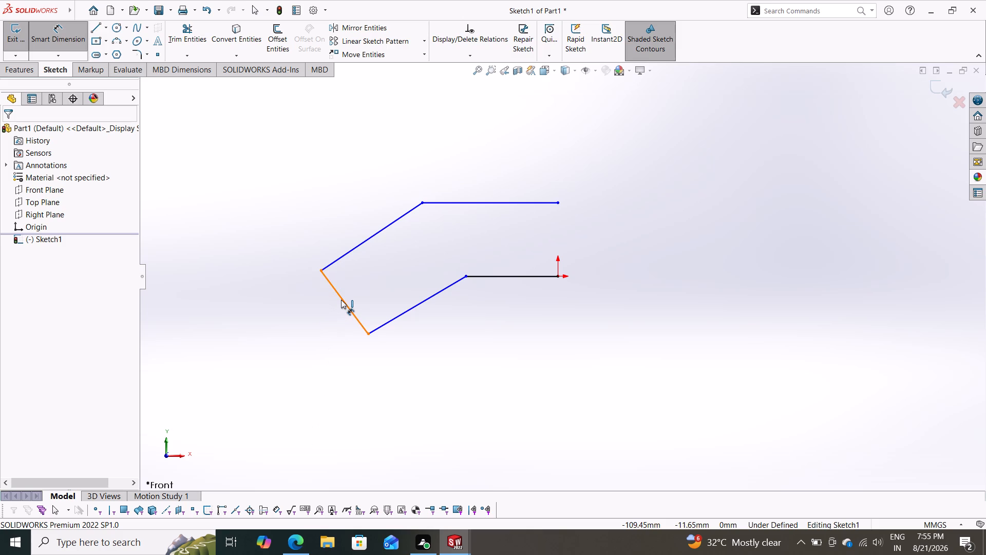
click(341, 300)
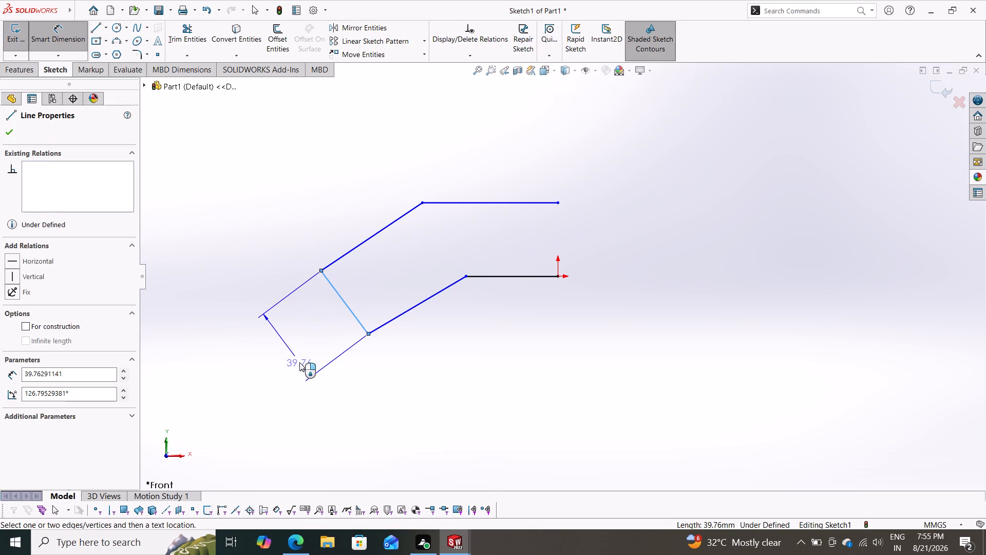
click(299, 362)
text(15)
key(Return)
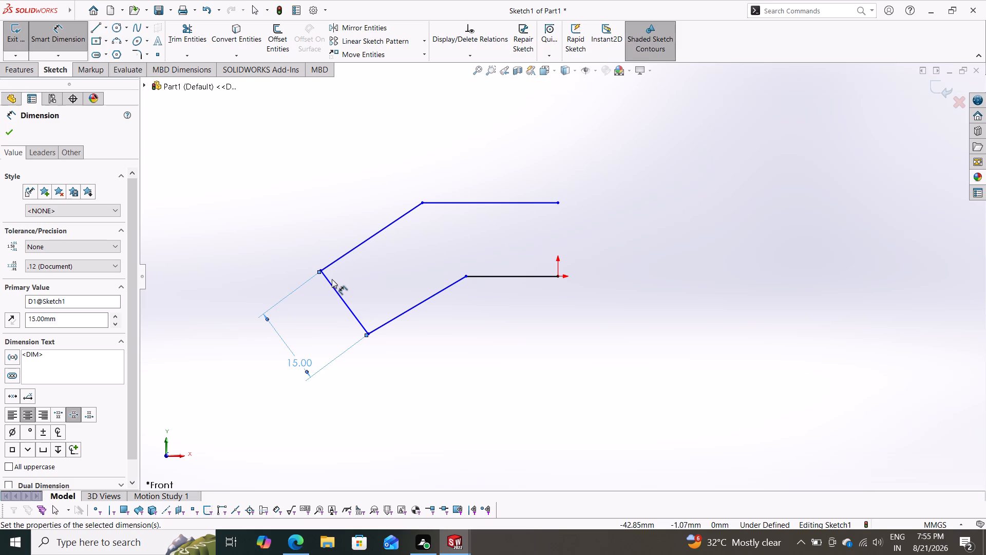
Dimension the upper sloped line between its two endpoints to 50 mm.
click(322, 268)
click(424, 204)
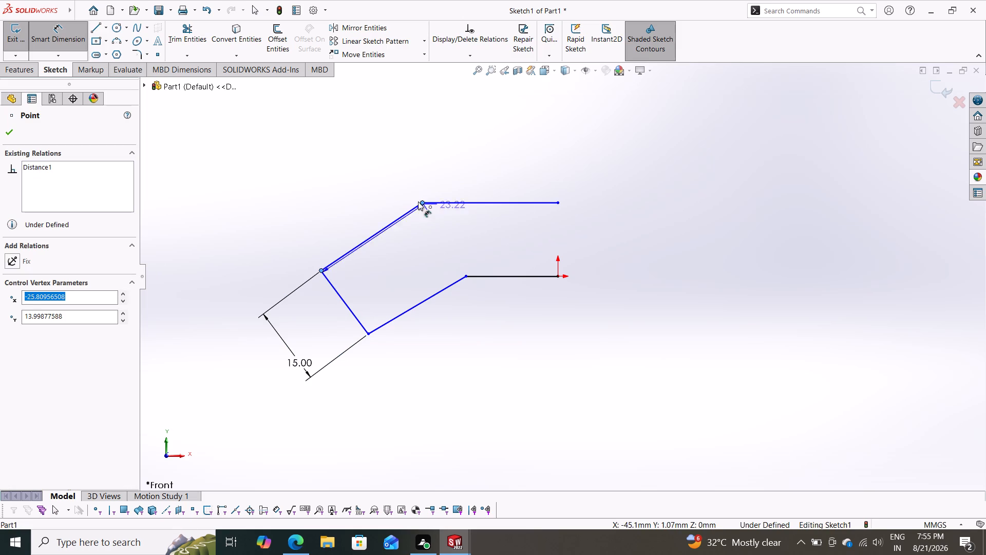
click(315, 184)
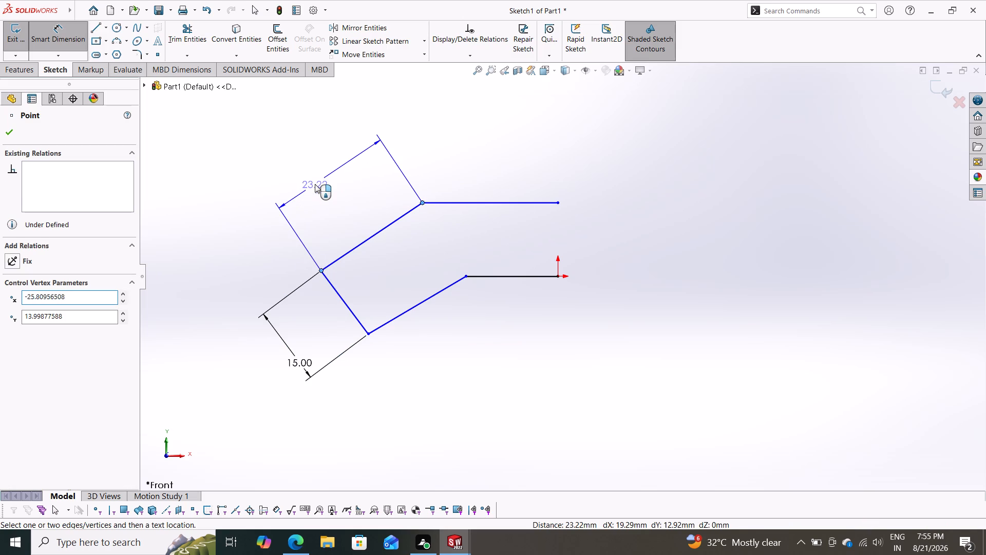
text(50)
key(Return)
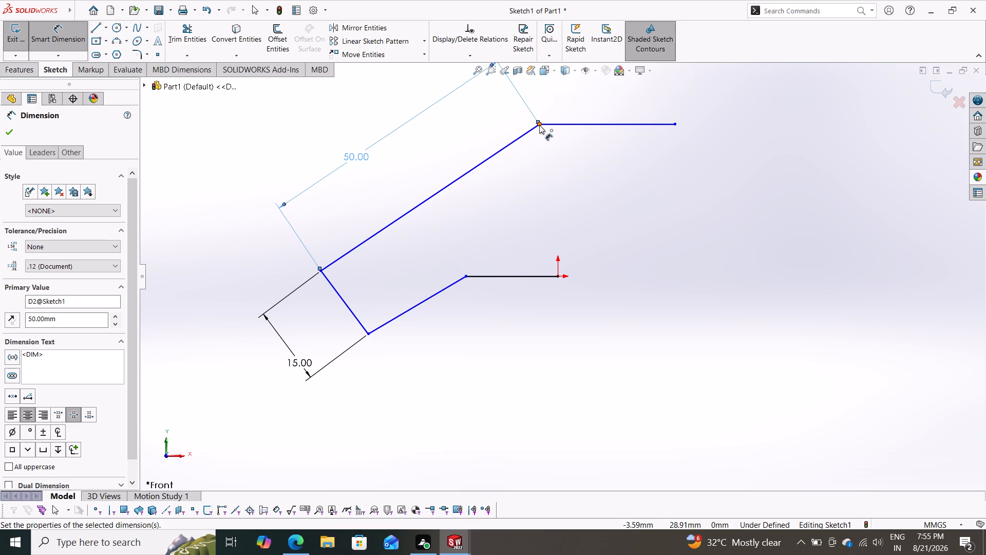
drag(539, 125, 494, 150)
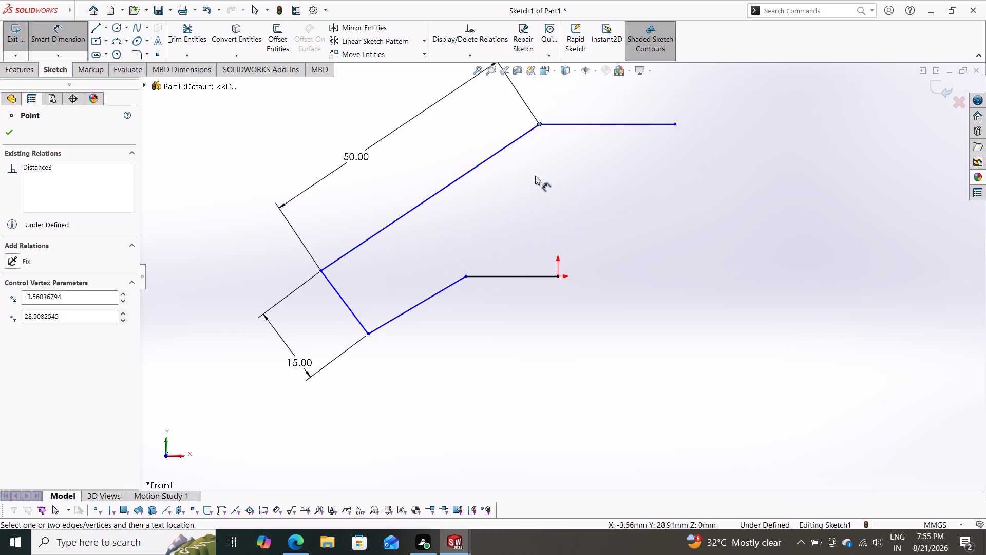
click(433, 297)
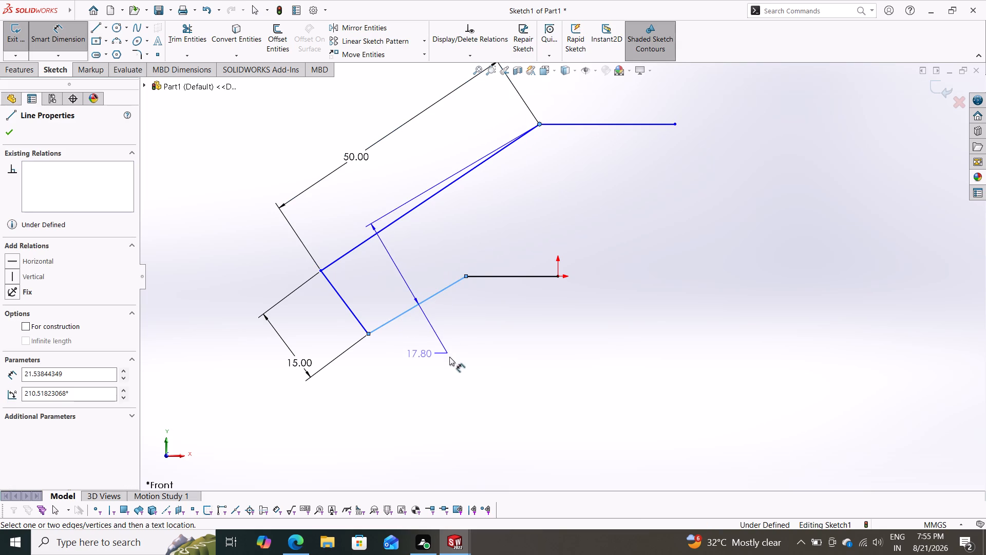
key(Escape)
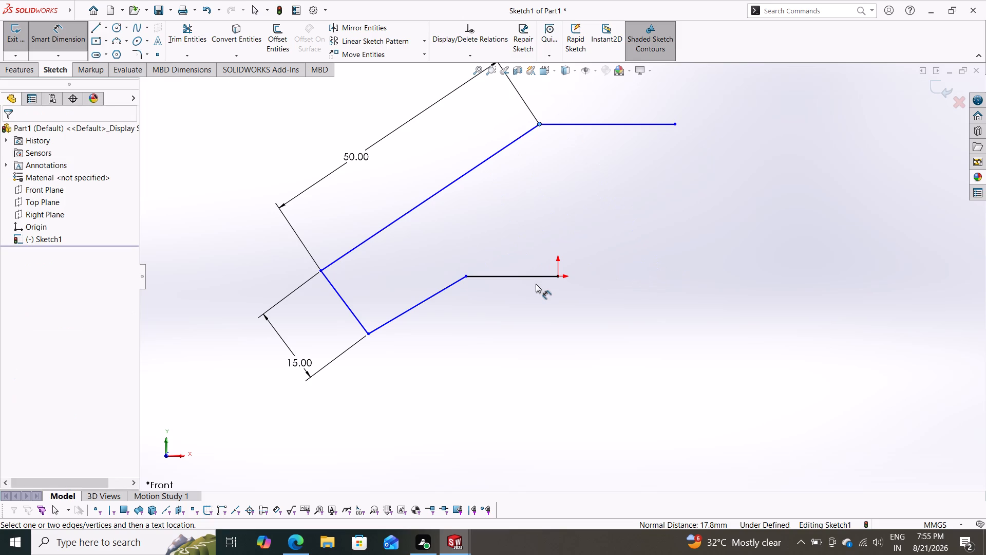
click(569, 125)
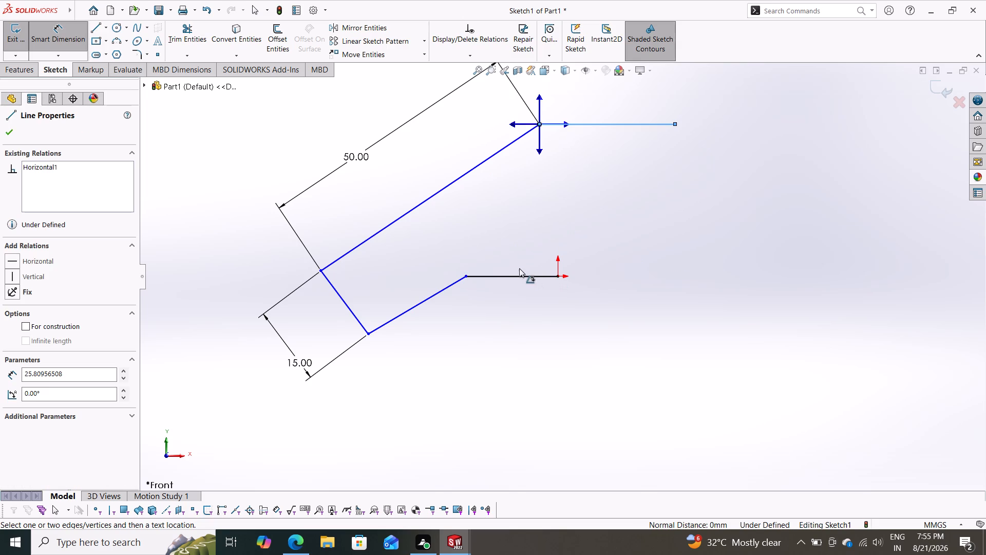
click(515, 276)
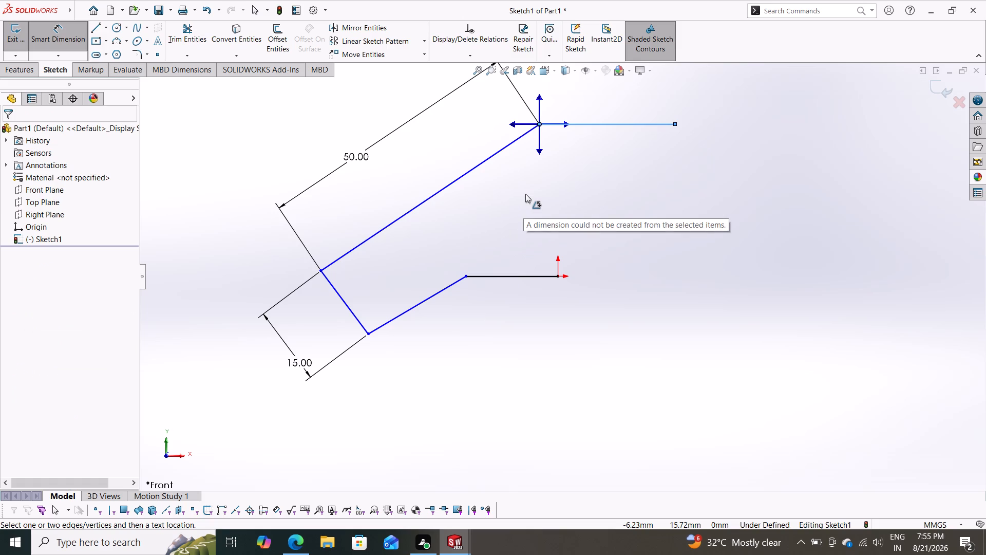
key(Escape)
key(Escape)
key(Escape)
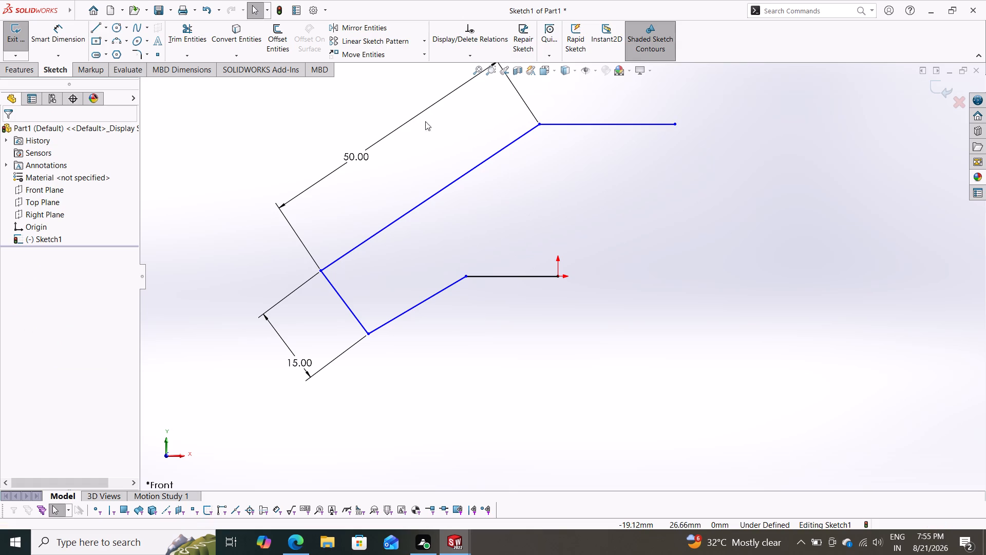
Dimension the vertical distance between the upper and lower bend points to 15 mm.
click(61, 36)
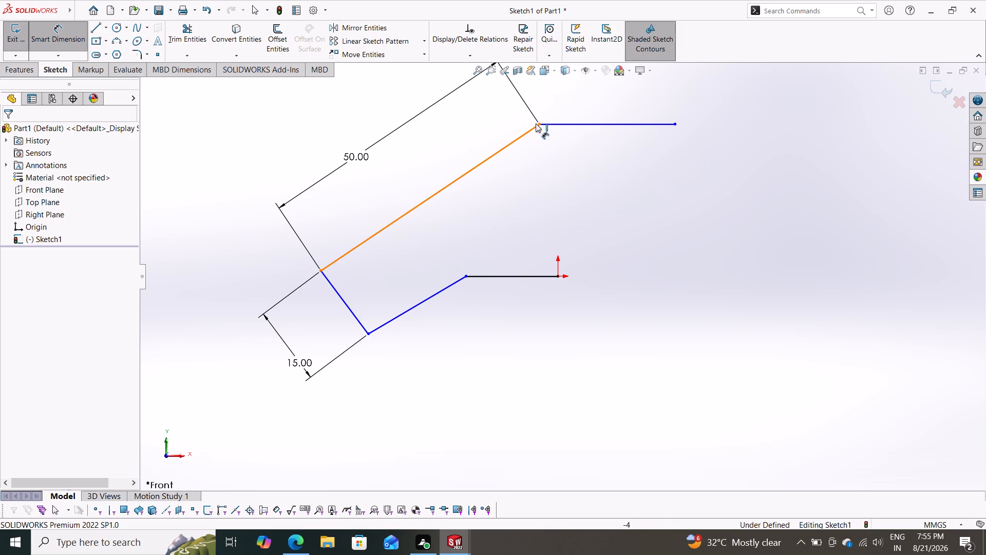
click(539, 123)
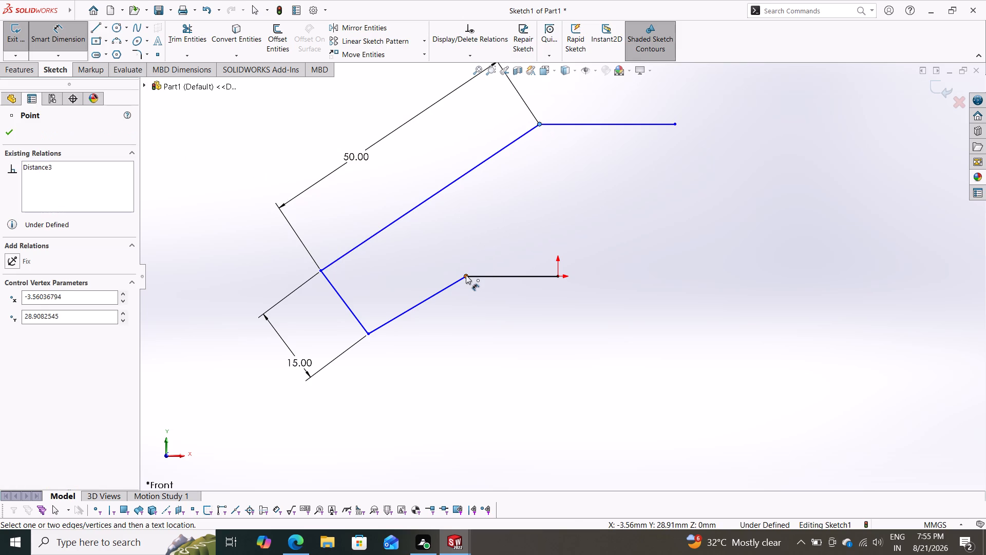
drag(466, 275, 467, 270)
click(611, 226)
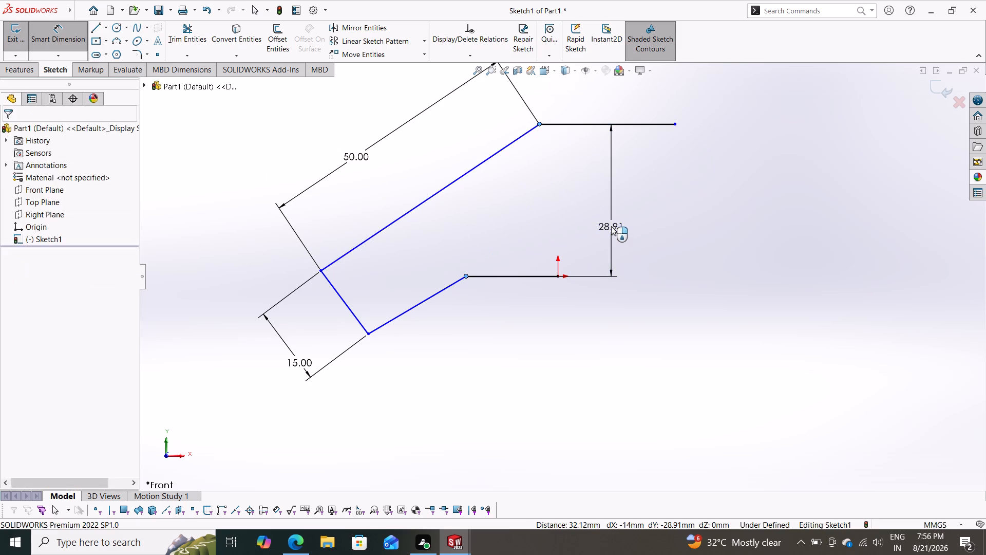
text(15)
key(Return)
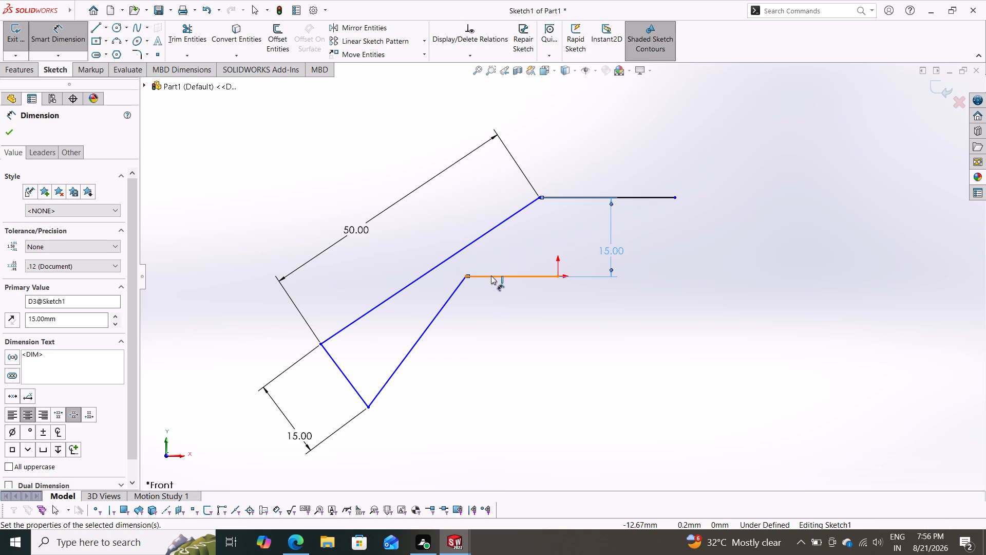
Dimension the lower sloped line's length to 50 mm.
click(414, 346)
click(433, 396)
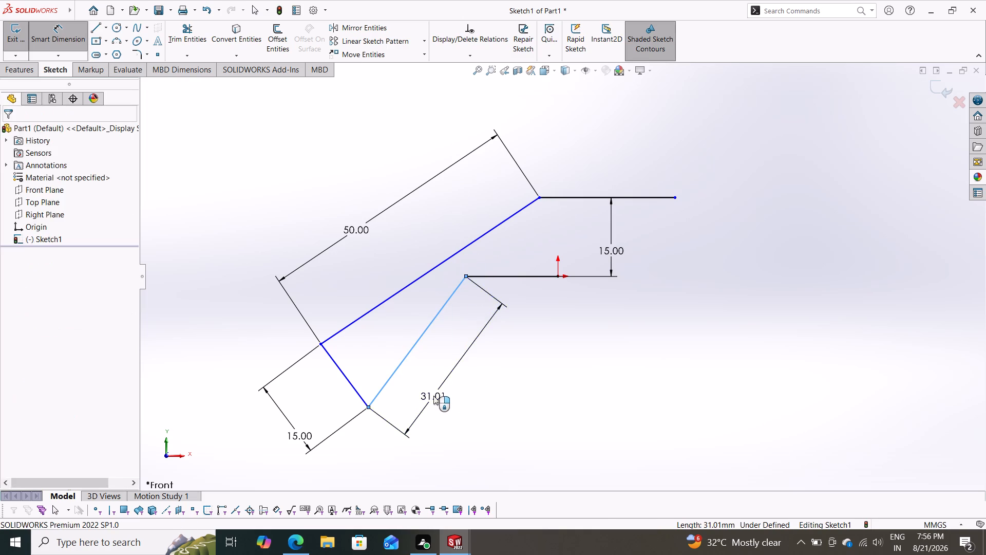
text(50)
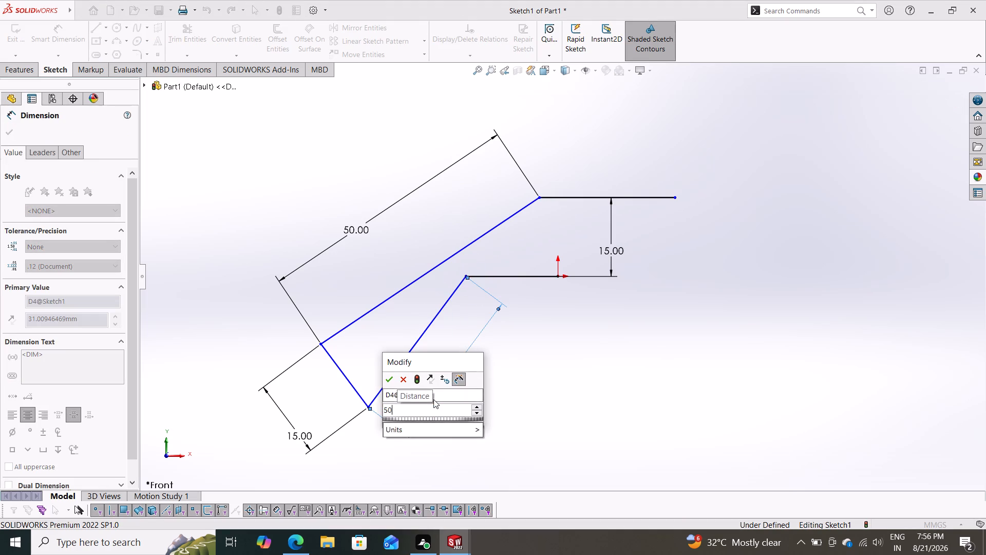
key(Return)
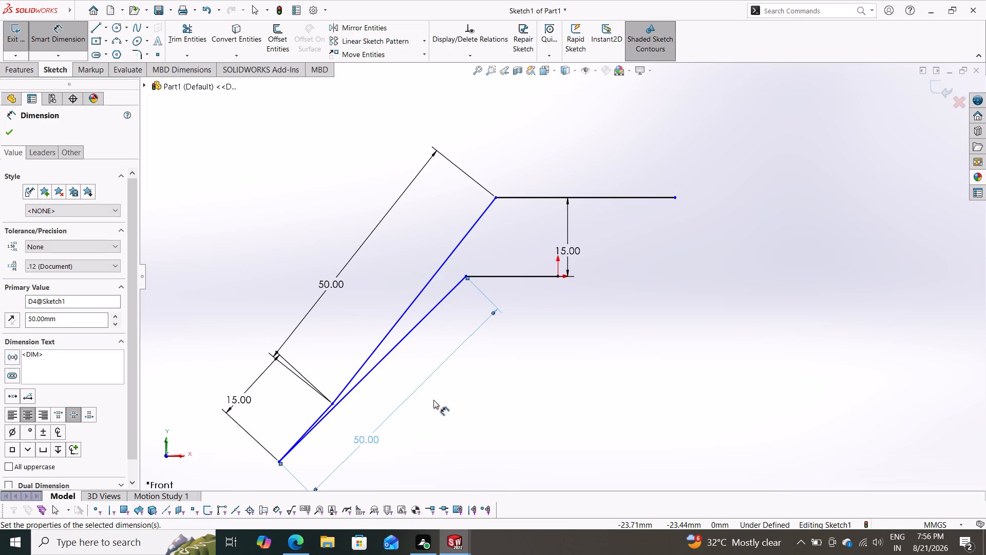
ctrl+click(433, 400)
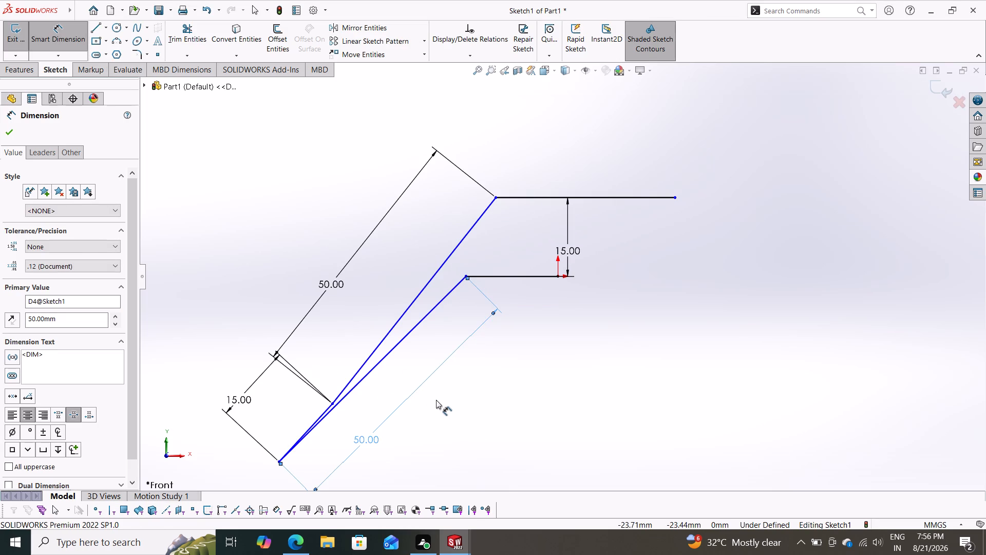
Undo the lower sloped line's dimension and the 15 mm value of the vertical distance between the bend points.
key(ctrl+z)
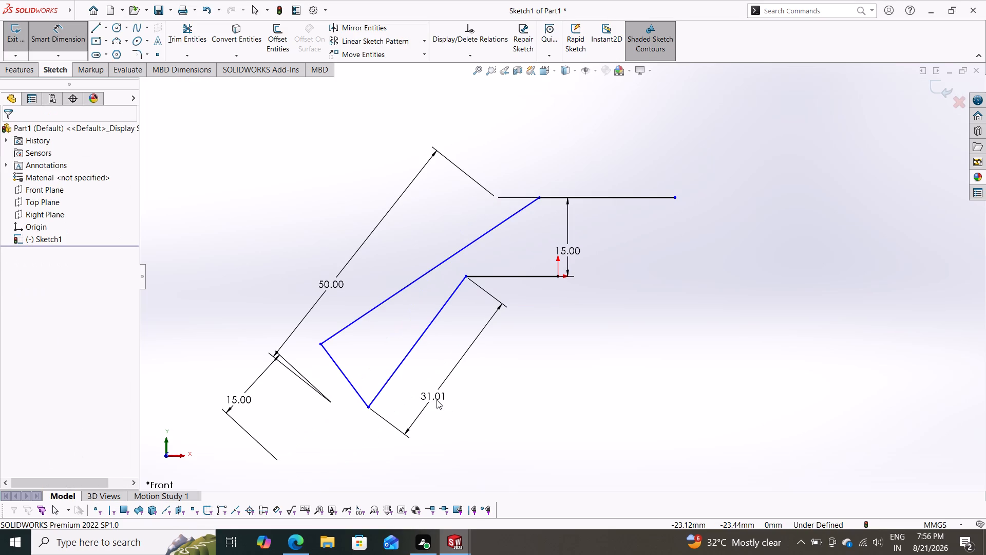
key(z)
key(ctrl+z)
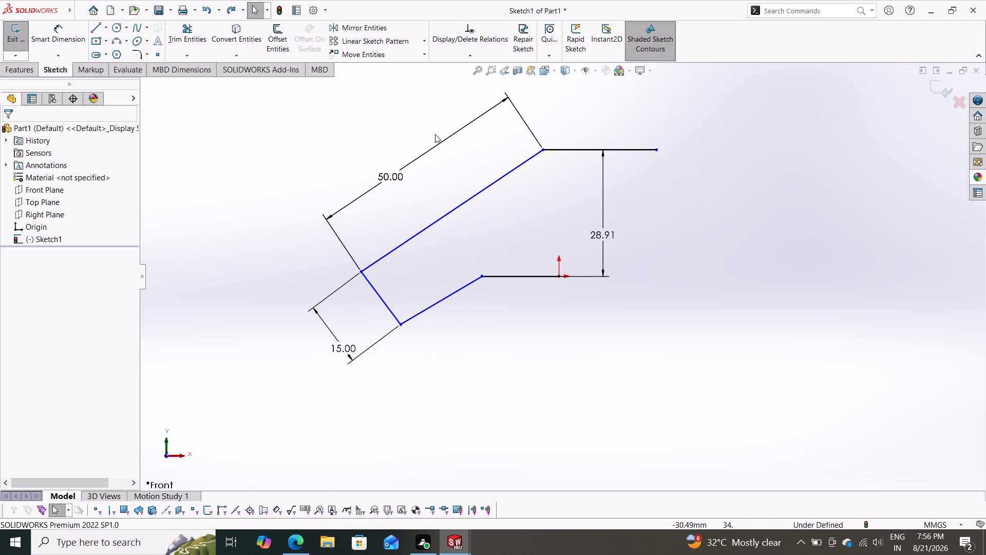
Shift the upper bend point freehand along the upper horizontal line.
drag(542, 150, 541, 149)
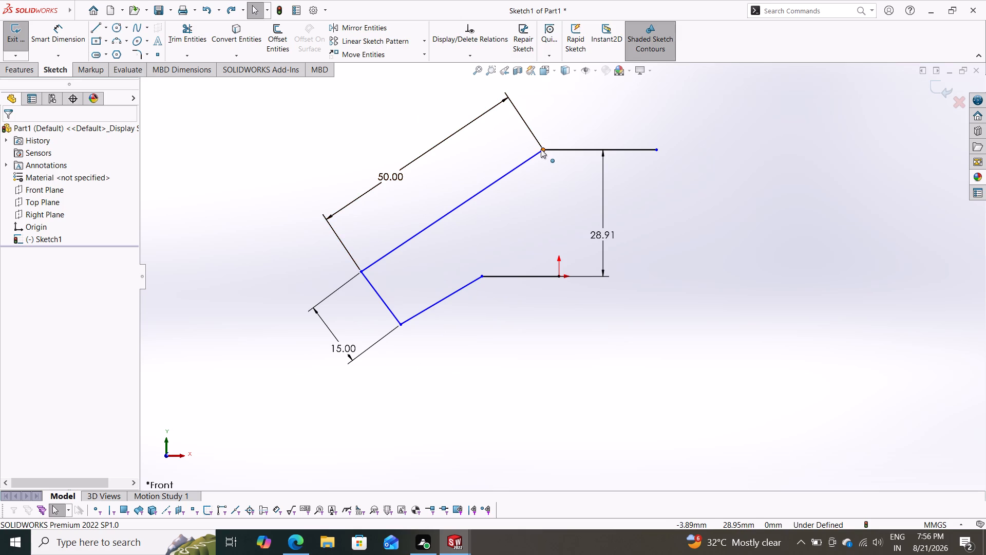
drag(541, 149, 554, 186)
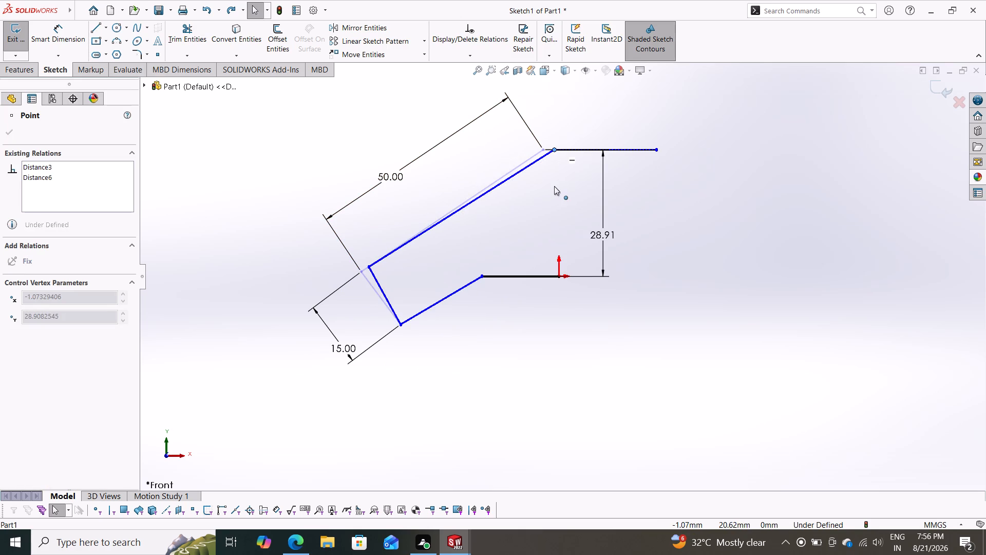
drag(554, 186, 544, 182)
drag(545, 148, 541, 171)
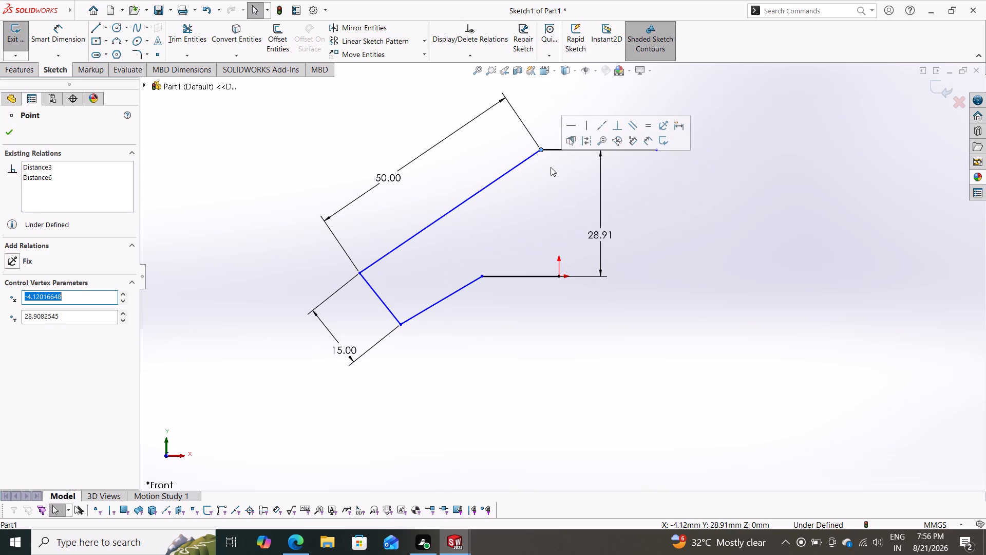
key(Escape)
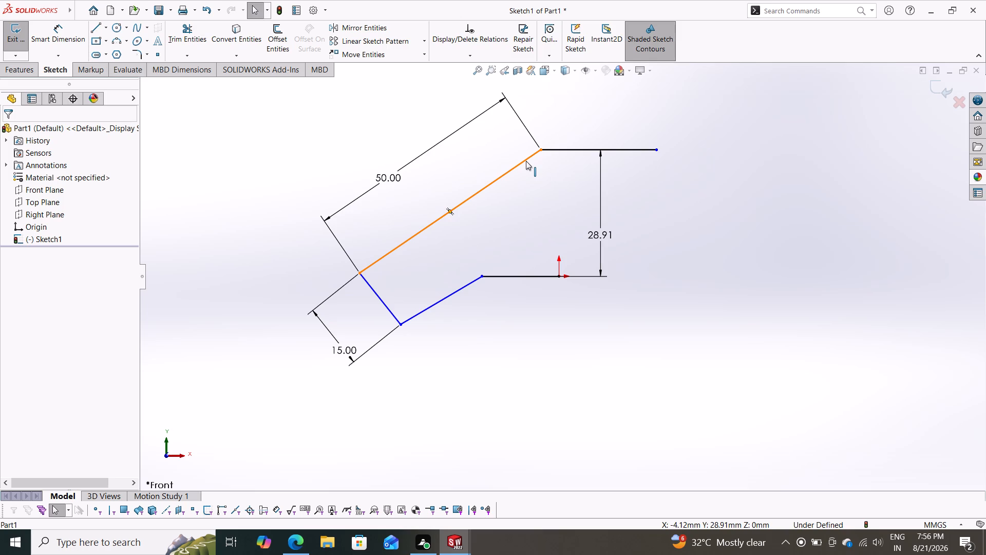
Dimension the lower horizontal line's length to 25 mm.
click(53, 36)
click(509, 279)
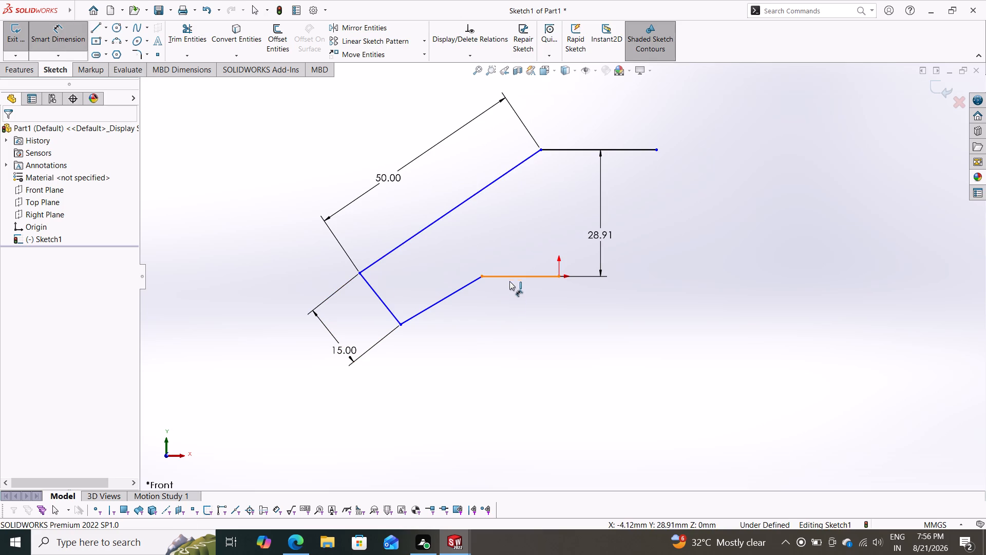
click(509, 322)
text(25)
key(Return)
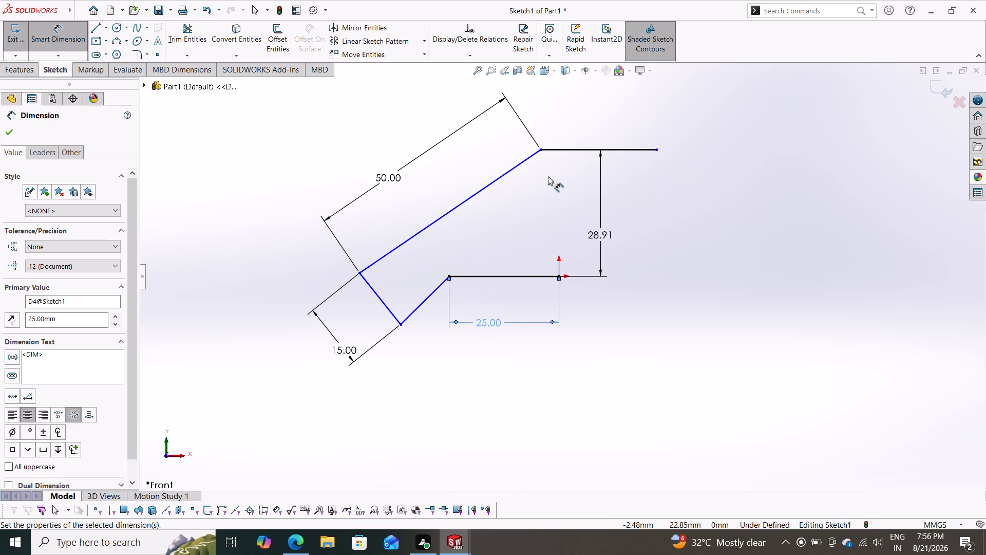
Dimension the upper horizontal line's length to 25 mm.
click(568, 149)
click(583, 105)
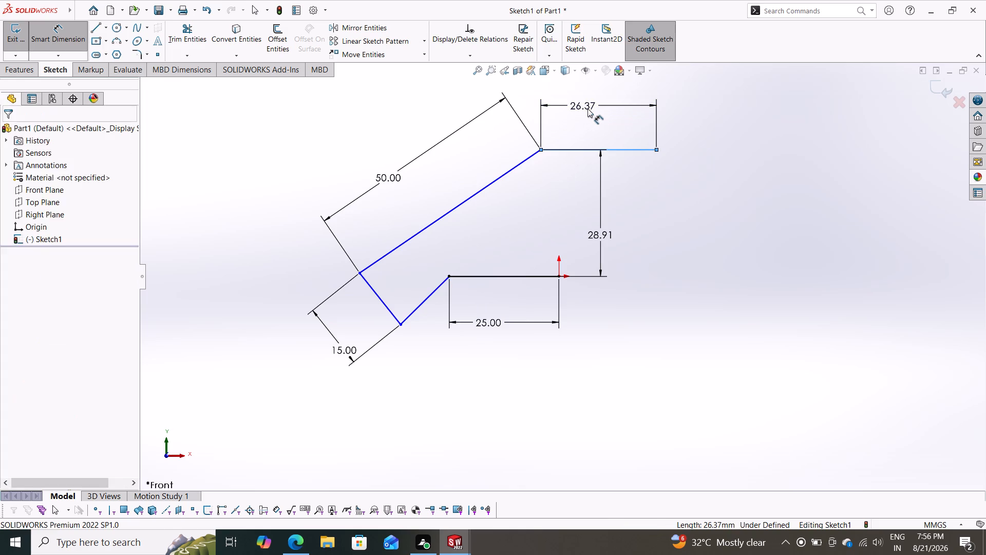
text(25)
key(Return)
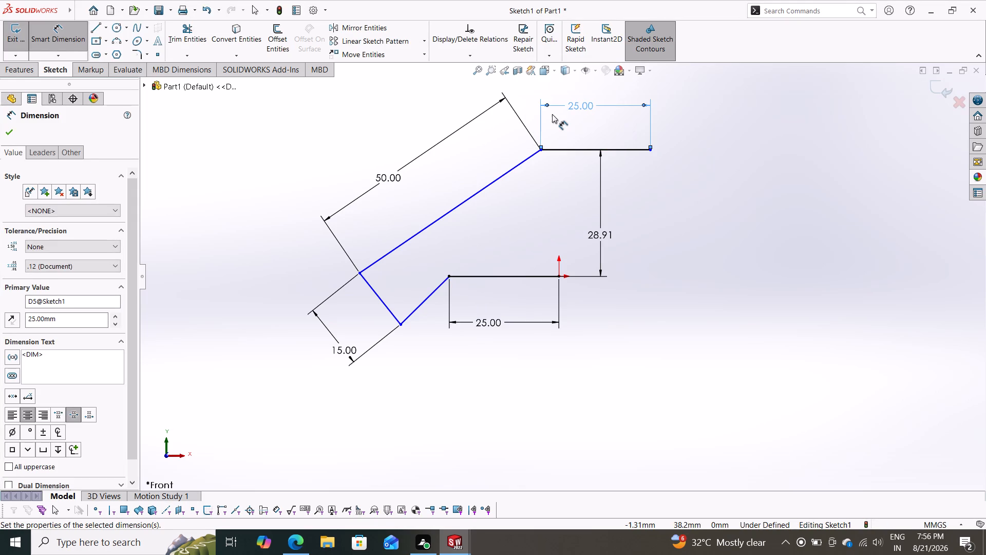
key(Escape)
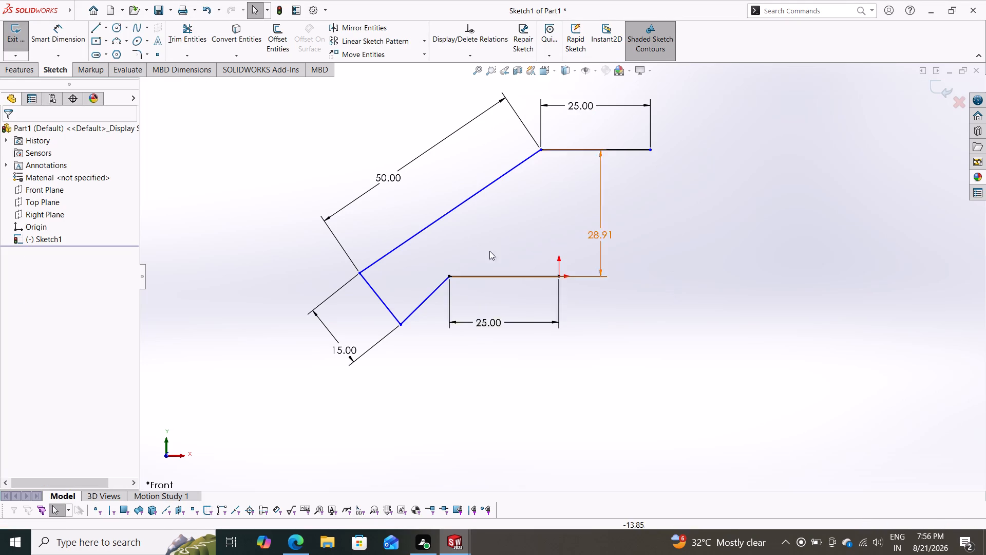
Add a vertical relation between the lower horizontal line's endpoint at the origin and the upper horizontal line's free endpoint.
shift+click(559, 275)
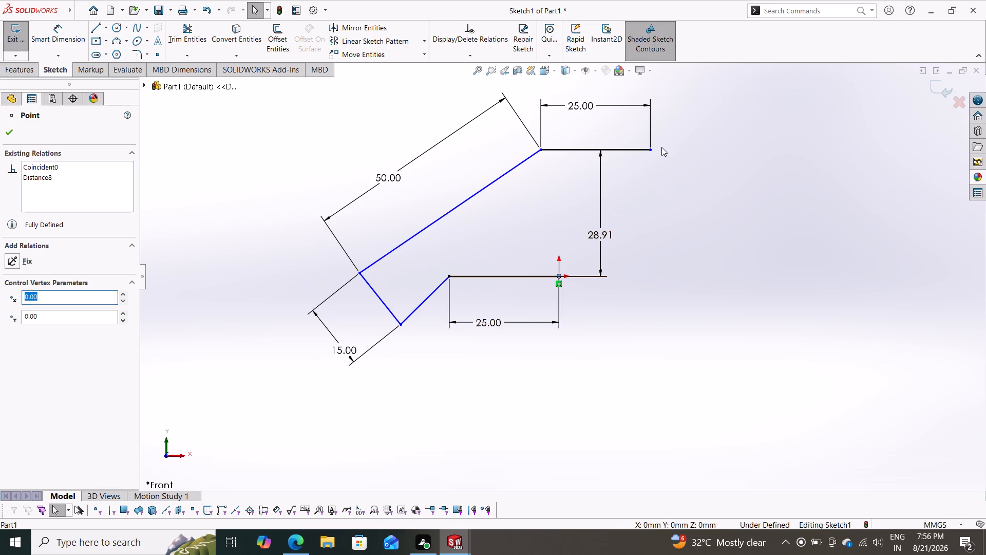
shift+click(650, 153)
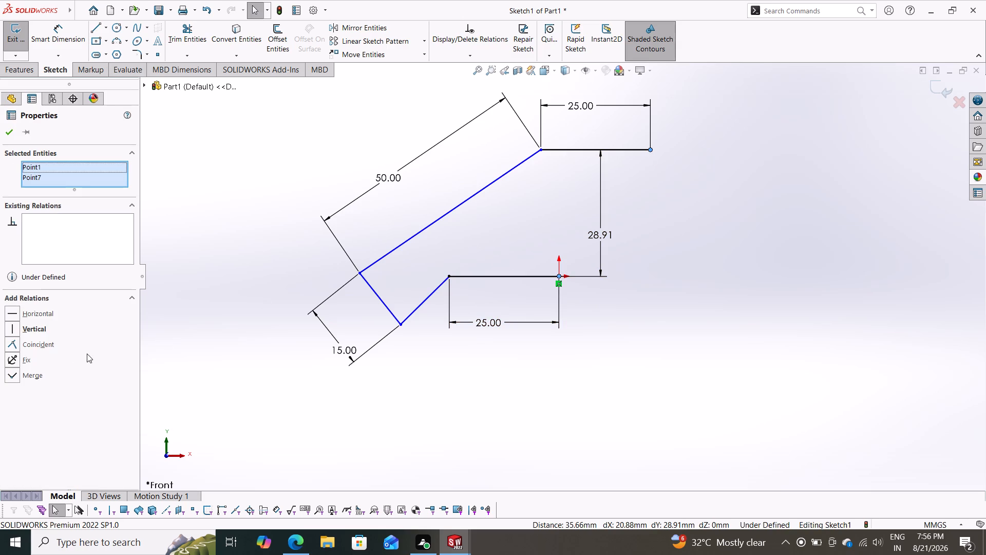
click(44, 329)
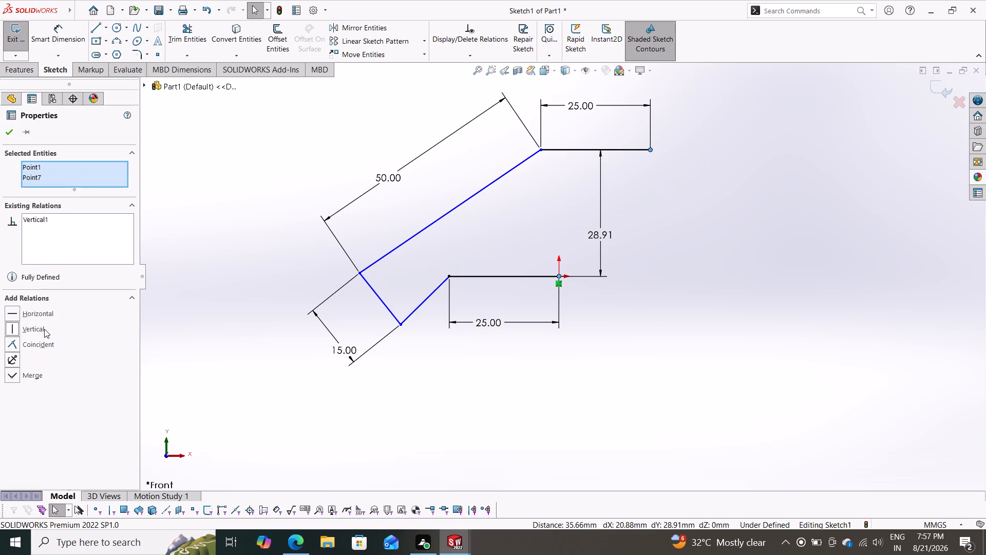
click(14, 138)
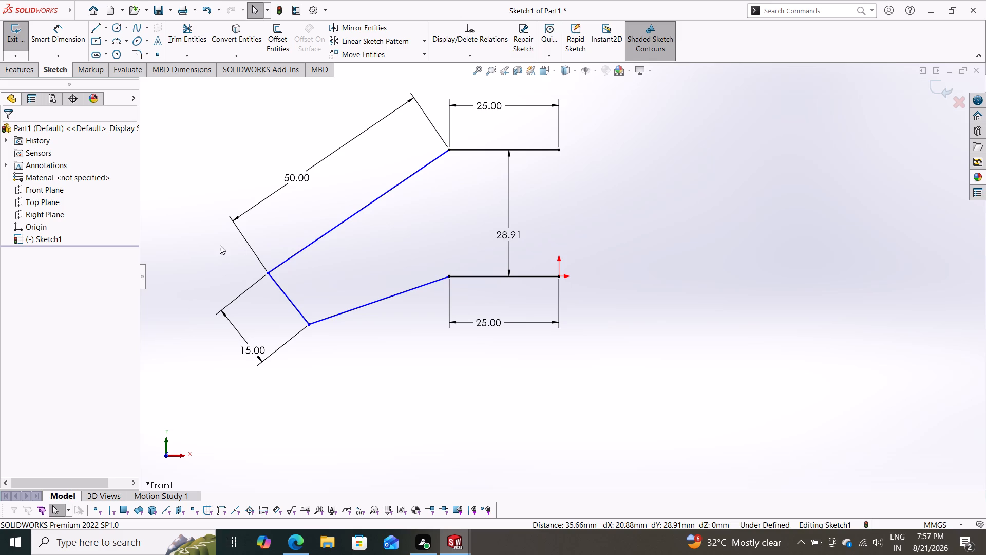
Set the vertical distance between the upper and lower bend points to 15 mm.
click(509, 234)
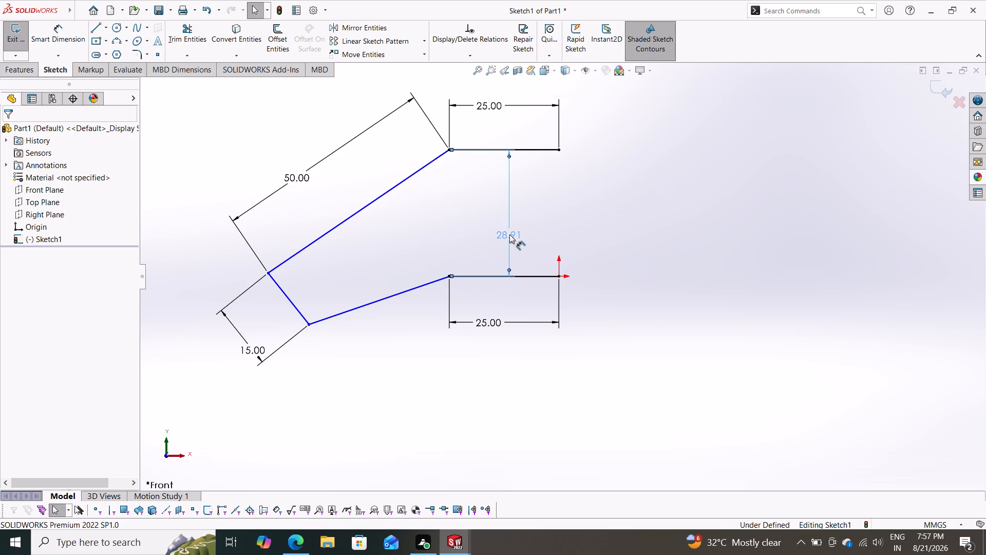
double_click(509, 234)
text(15)
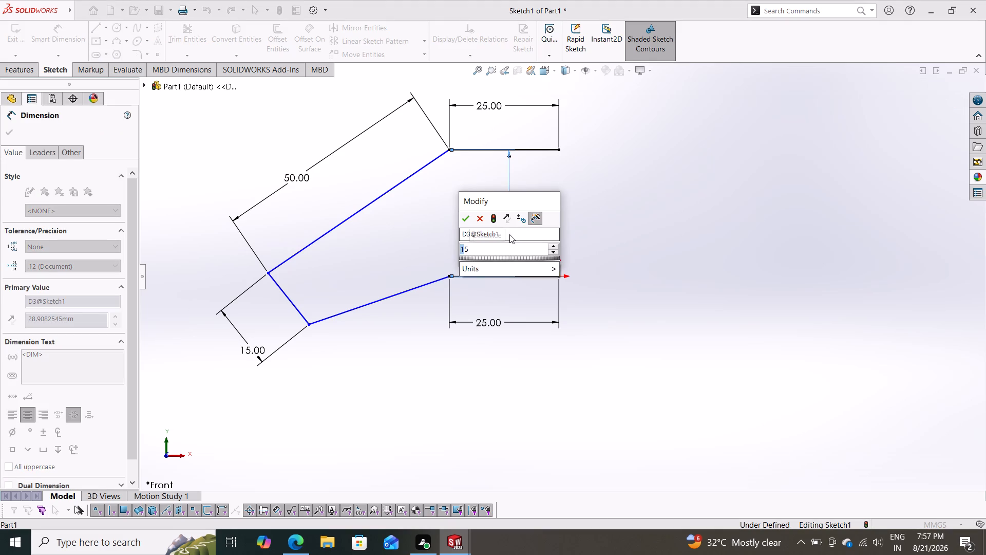
key(Return)
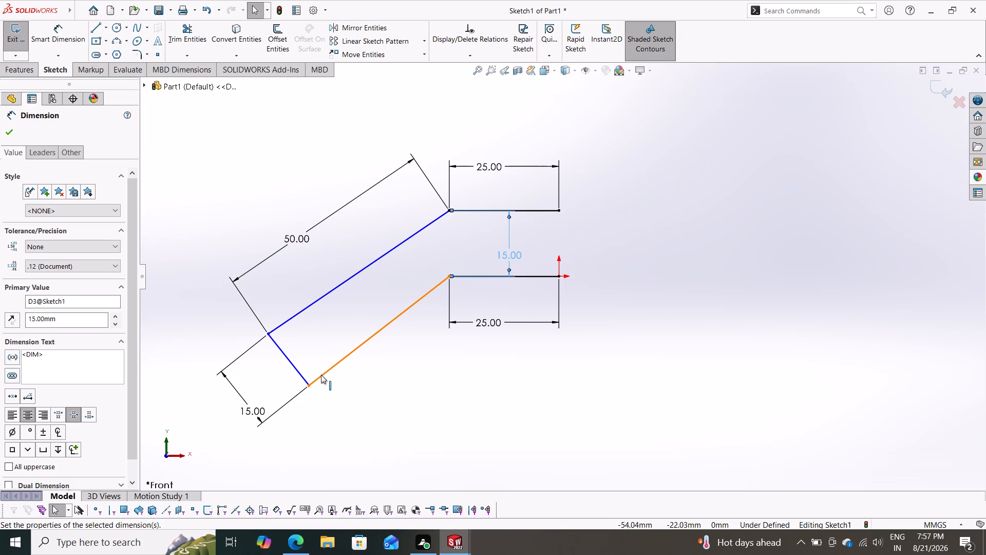
key(Escape)
key(Escape)
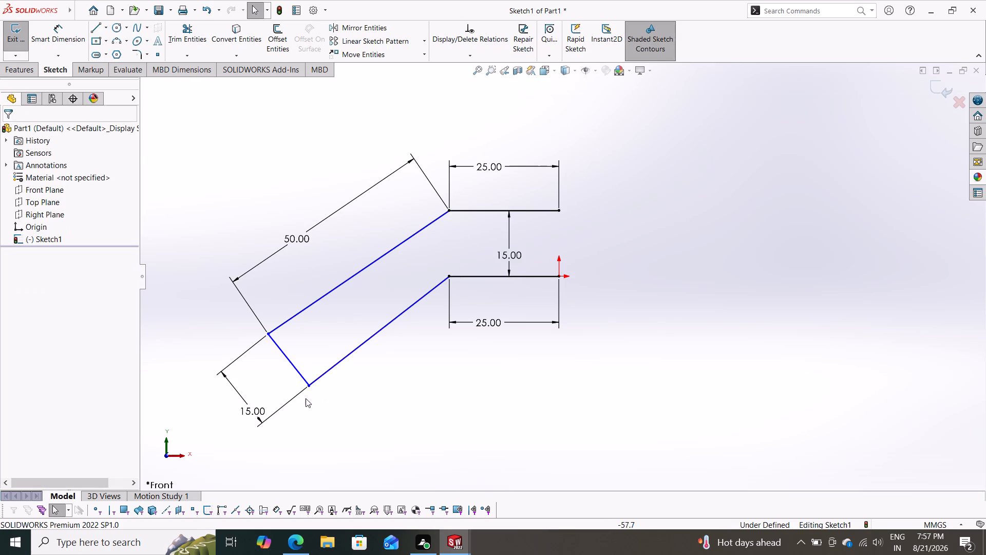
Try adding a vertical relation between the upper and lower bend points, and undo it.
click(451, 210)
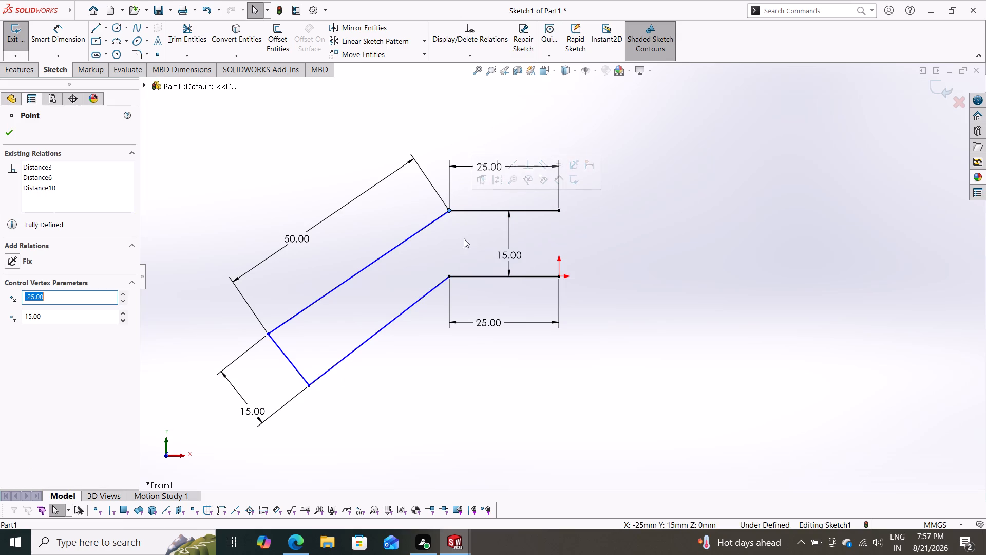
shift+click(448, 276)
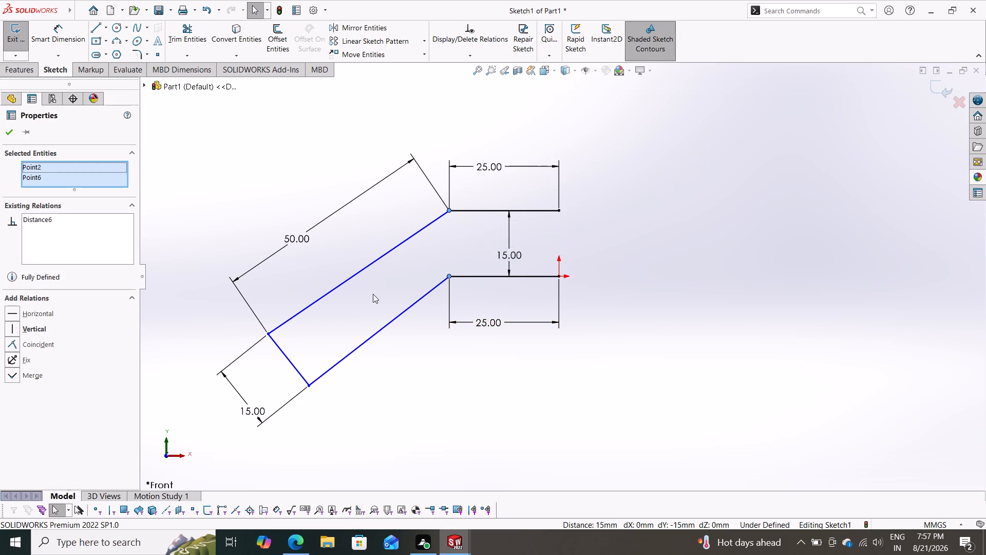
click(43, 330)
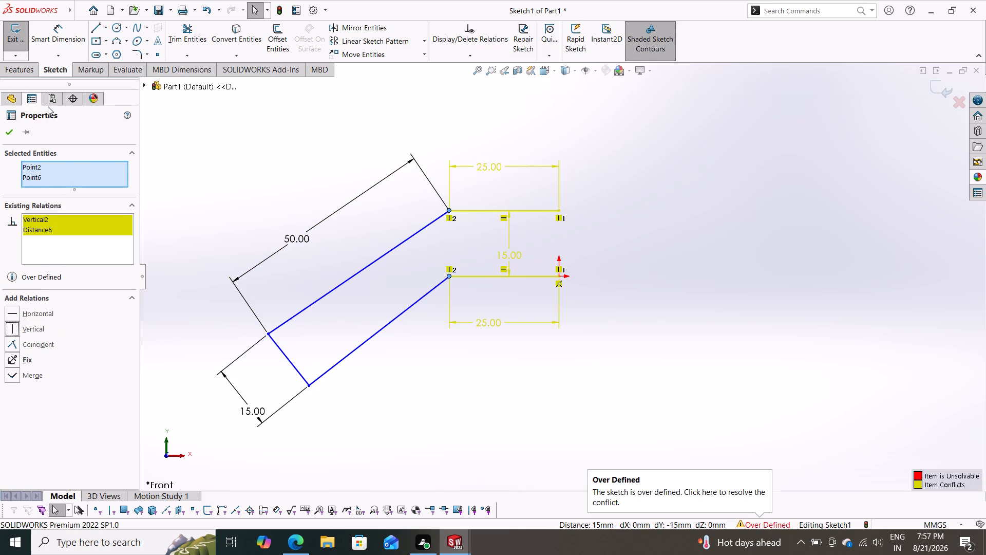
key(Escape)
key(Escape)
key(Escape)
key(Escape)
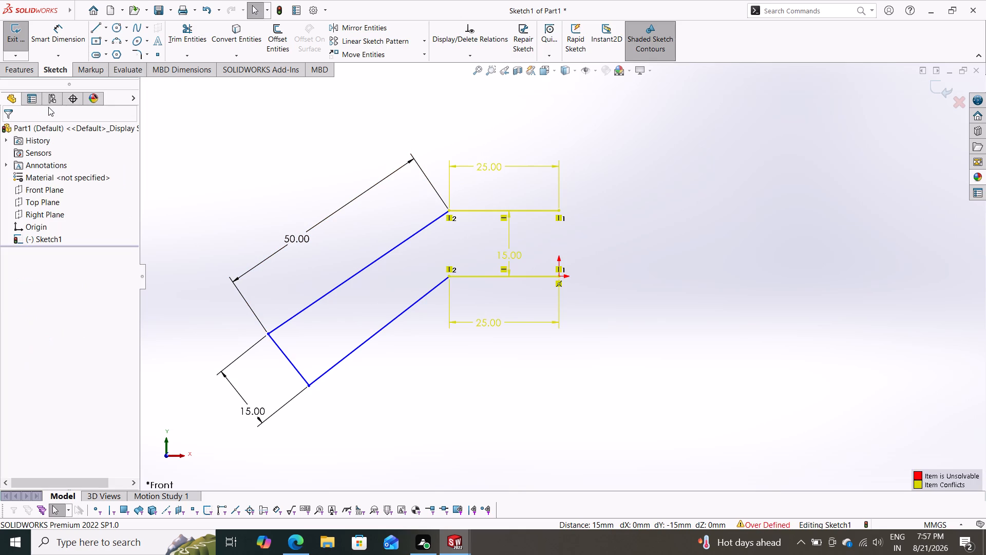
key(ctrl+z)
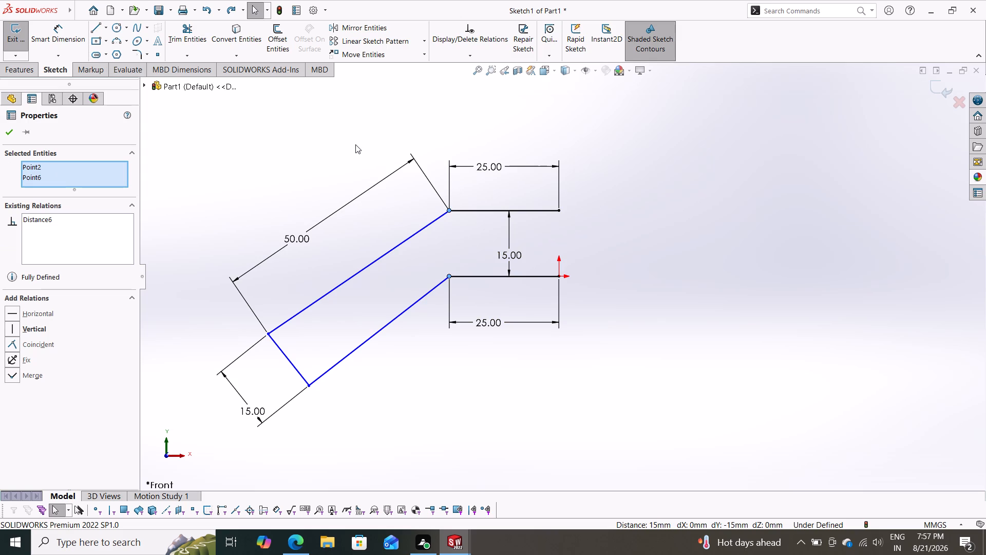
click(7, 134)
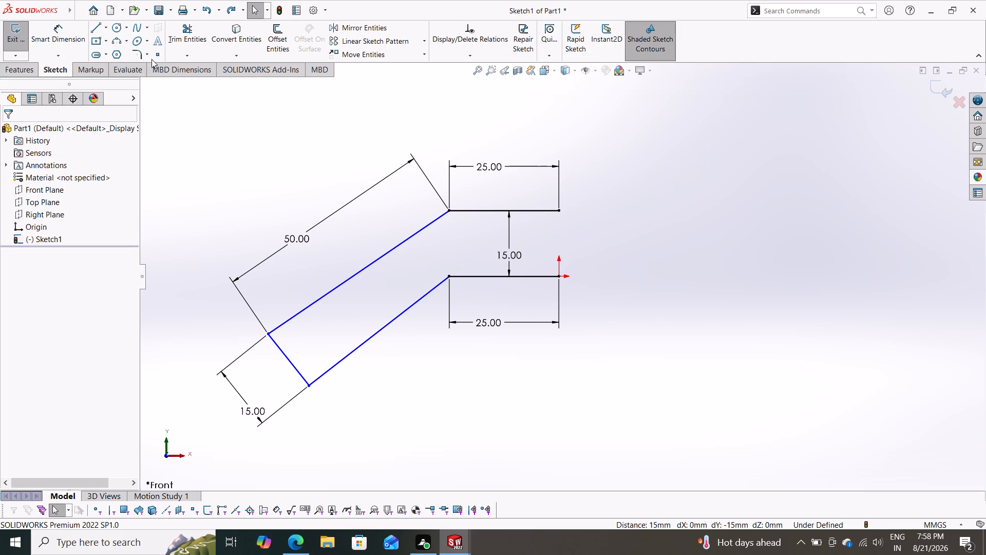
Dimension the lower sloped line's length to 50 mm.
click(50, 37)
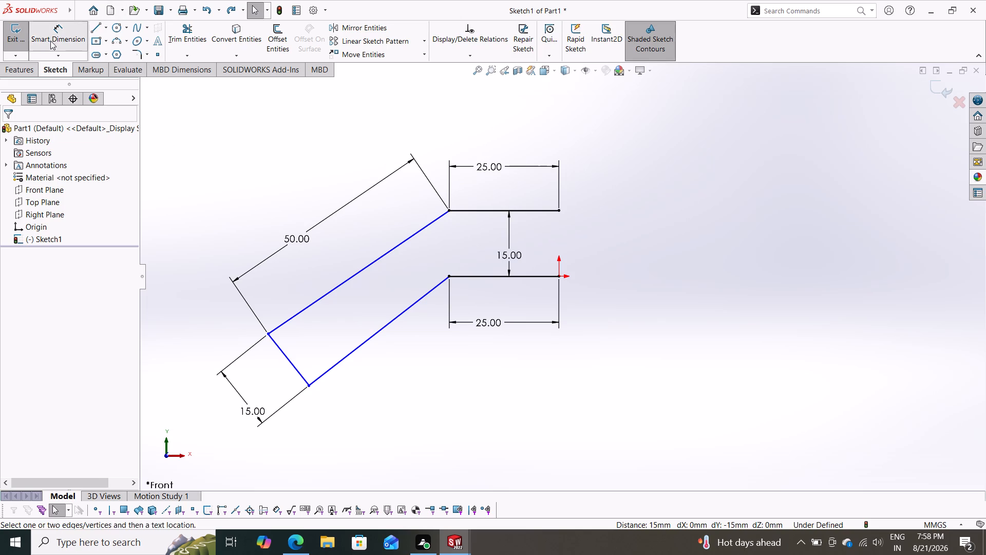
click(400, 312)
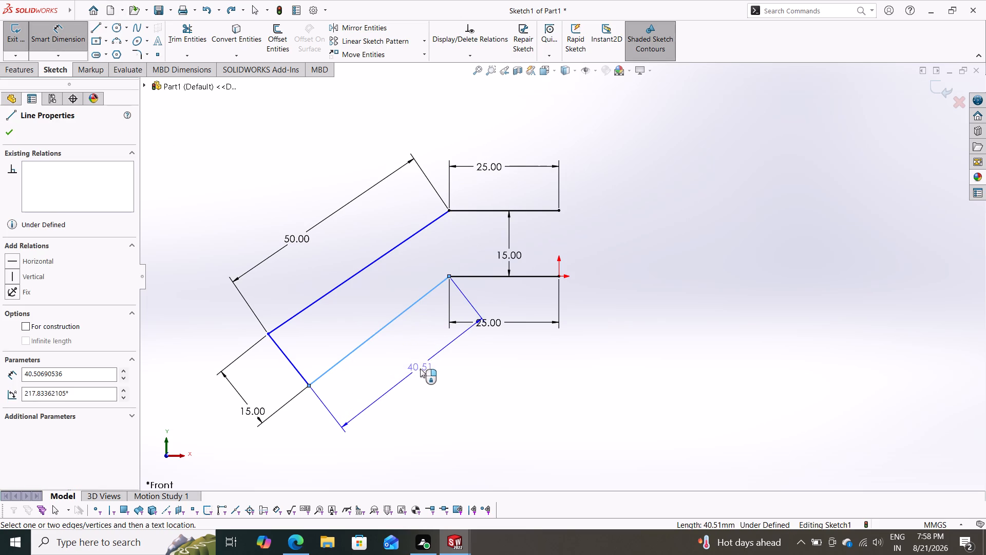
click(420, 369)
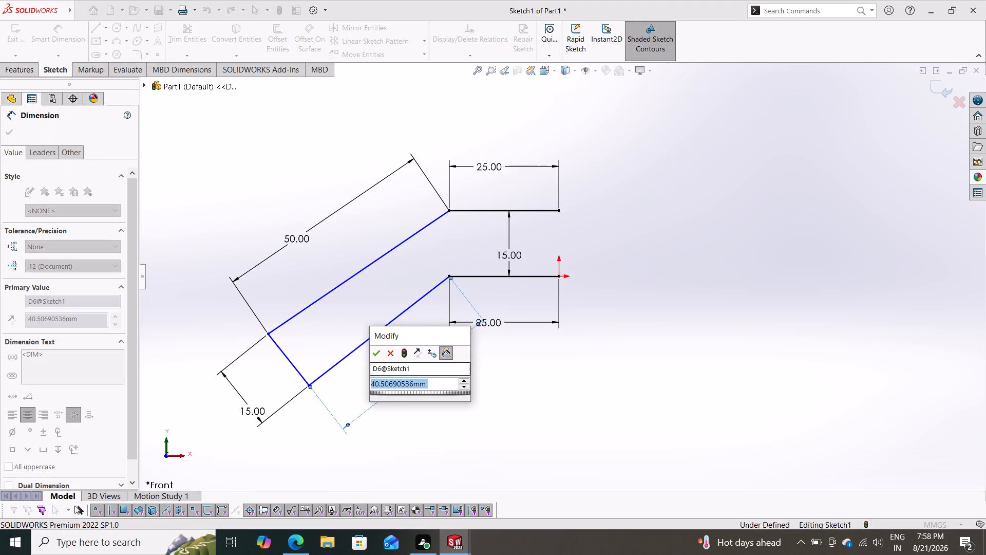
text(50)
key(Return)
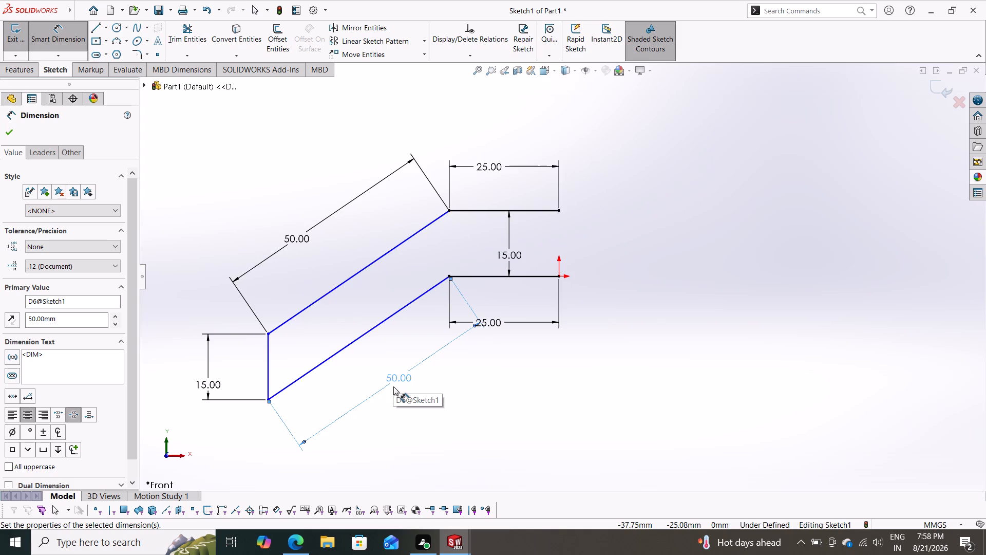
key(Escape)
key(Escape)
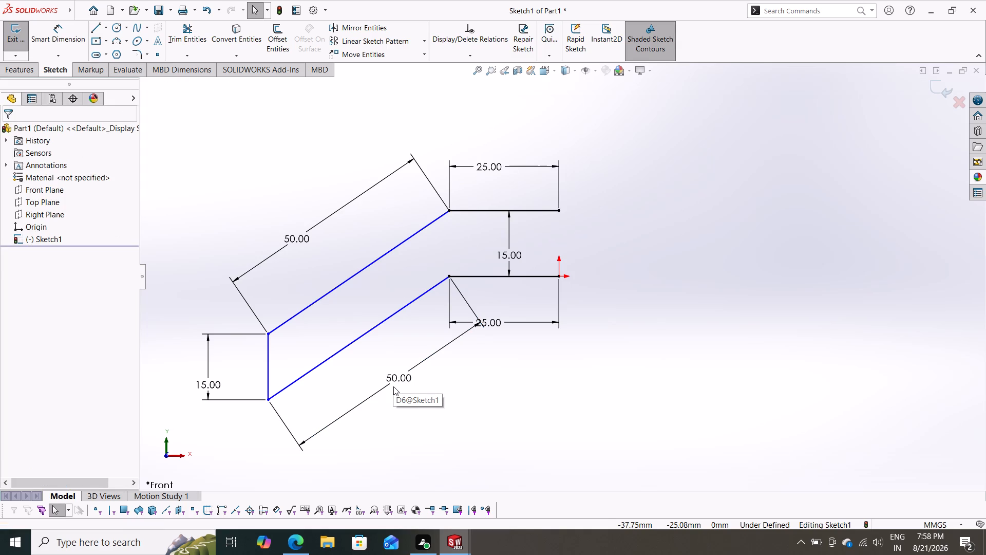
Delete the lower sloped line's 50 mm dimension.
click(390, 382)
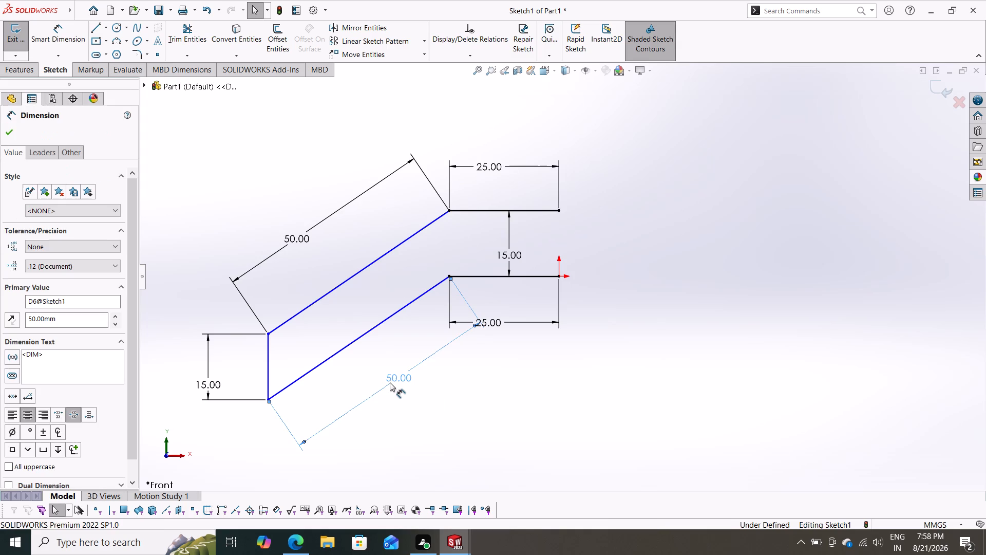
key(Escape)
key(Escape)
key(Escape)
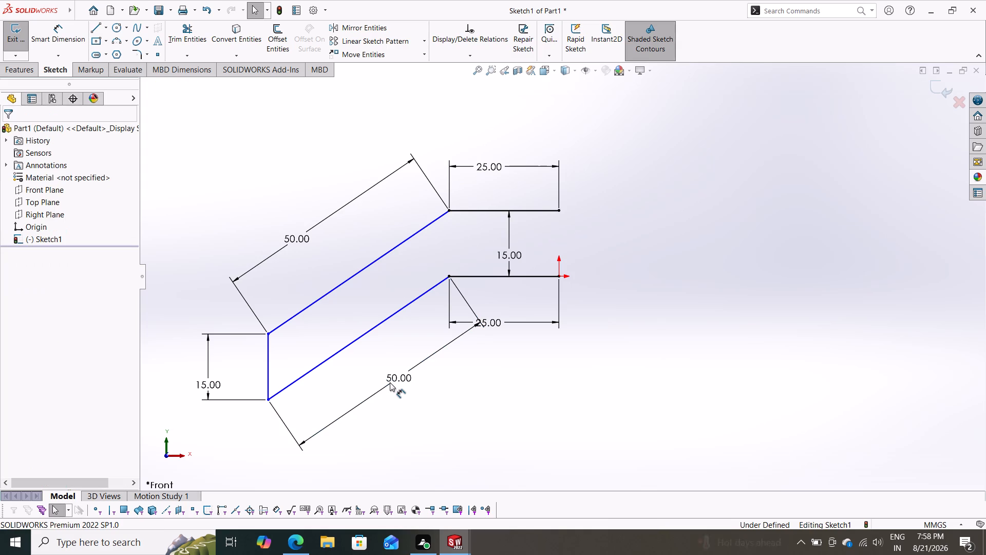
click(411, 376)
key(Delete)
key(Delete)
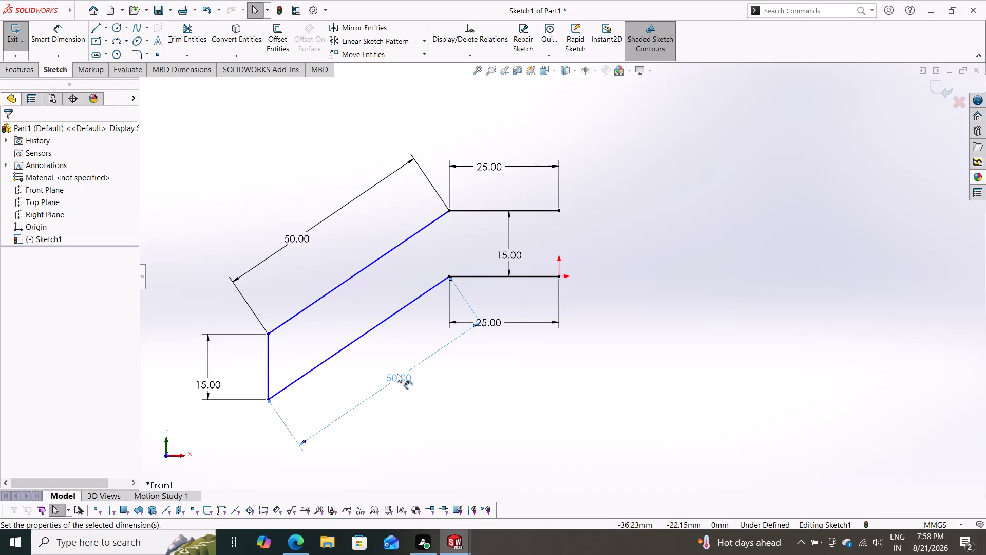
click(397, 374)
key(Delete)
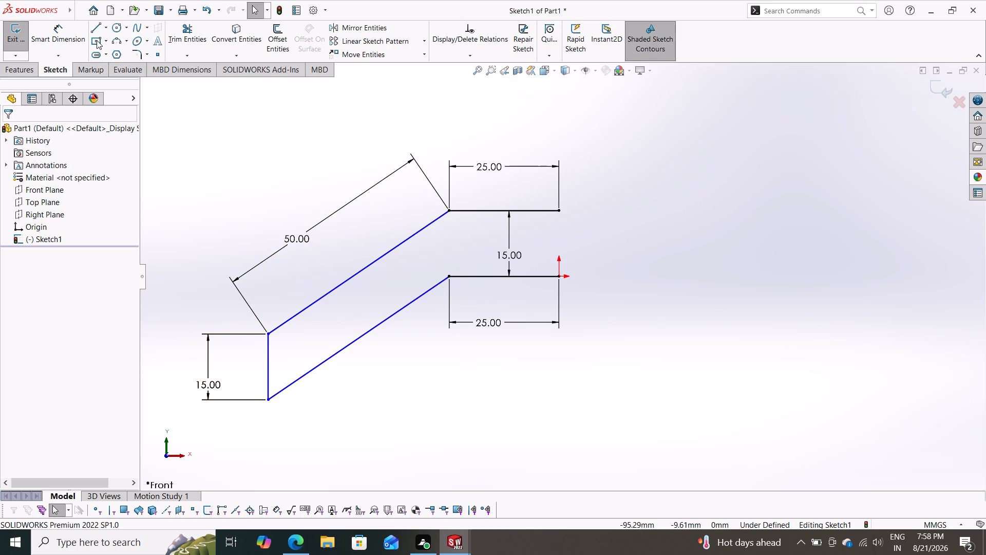
Sketch a slanted line about 17.3 mm long from the upper sloped line's lower end, crossing the lower sloped line.
click(96, 27)
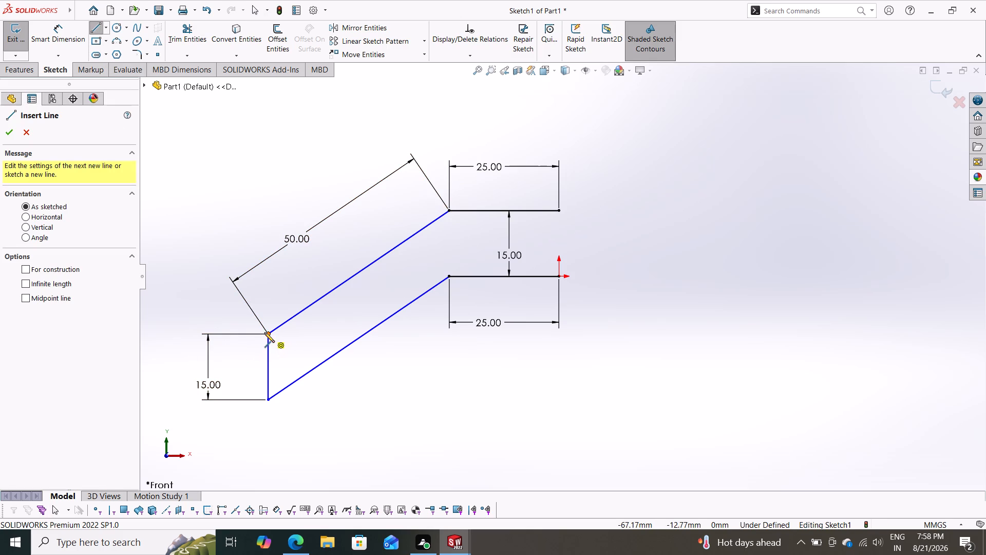
click(267, 336)
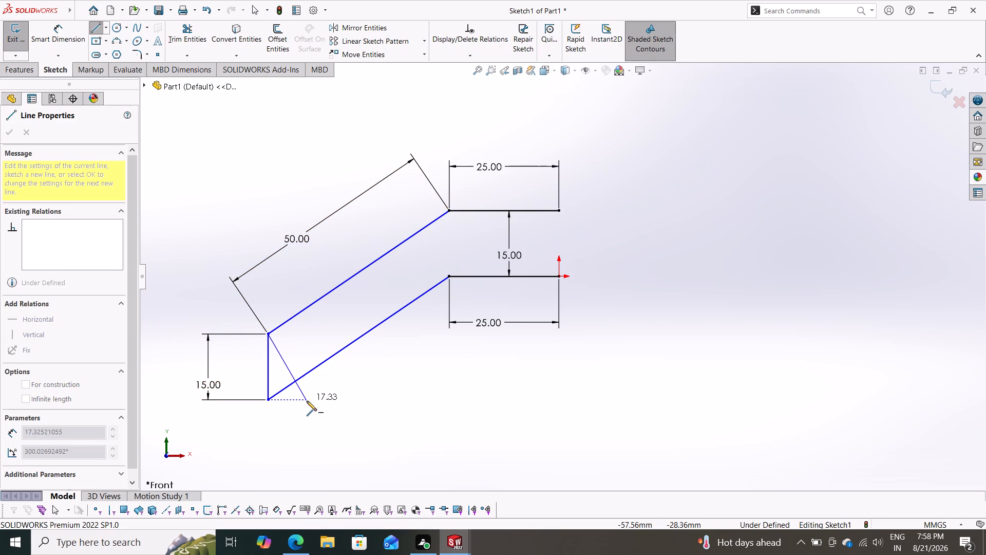
click(307, 401)
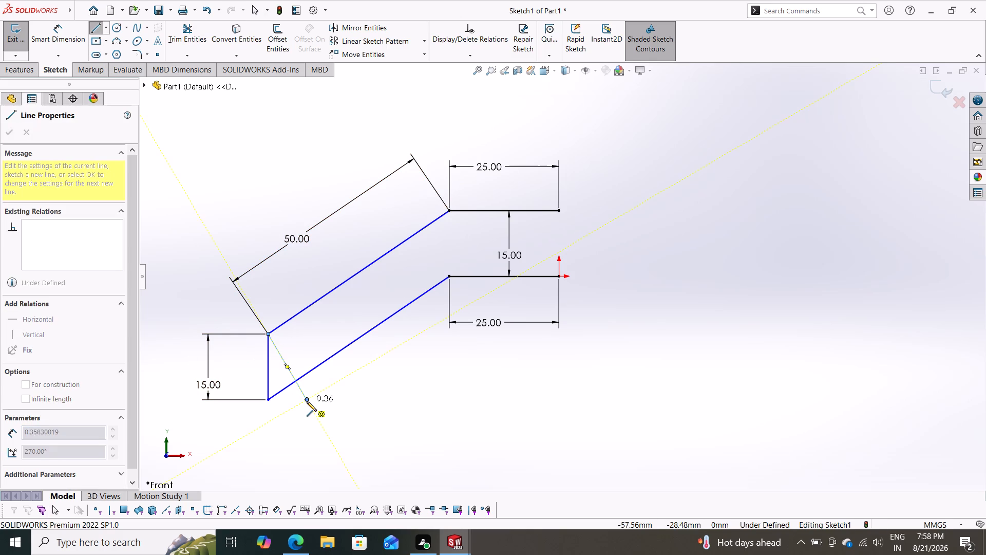
key(Escape)
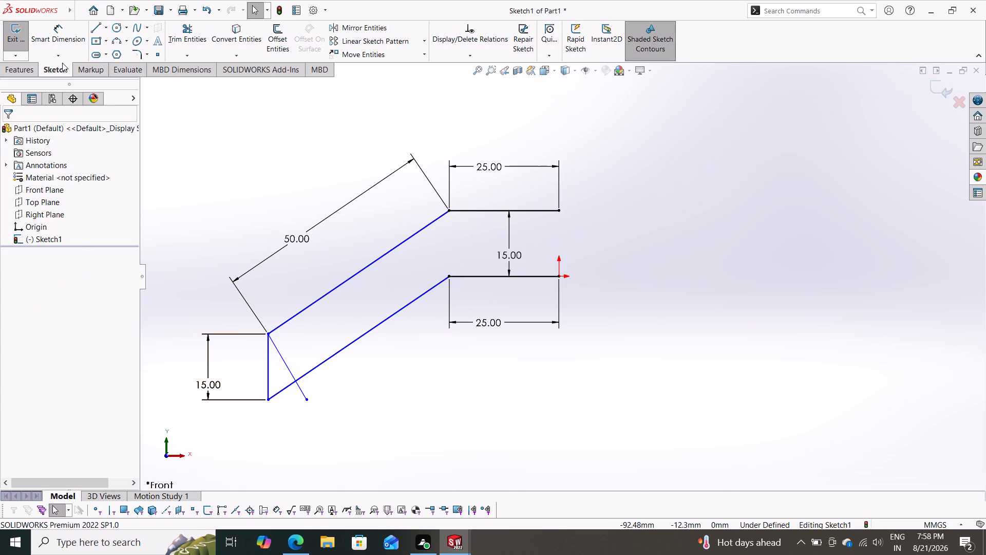
Trim away the vertical end line, the lower sloped line's leftover tip and the slanted line's overhang beyond the lower sloped line.
click(192, 41)
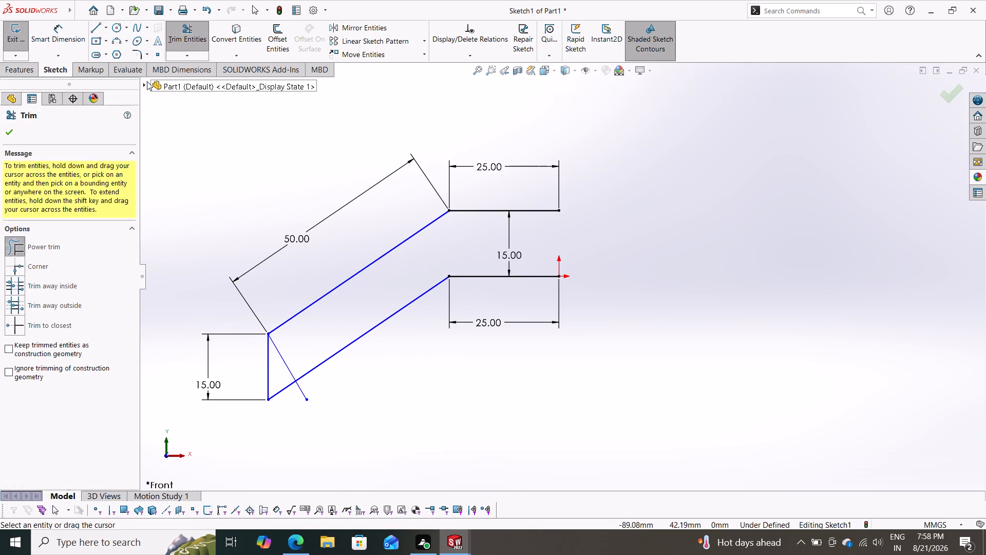
drag(229, 359, 259, 371)
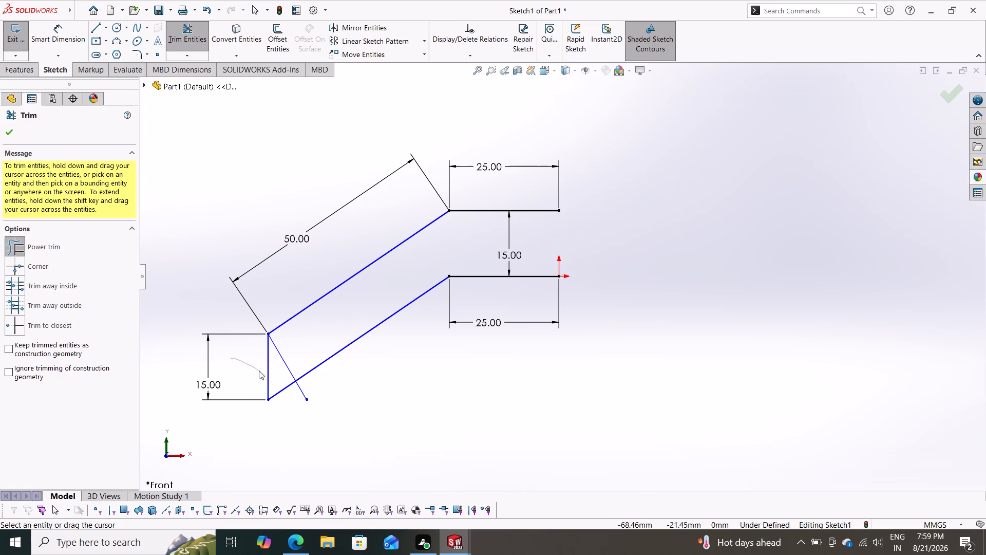
drag(259, 371, 287, 402)
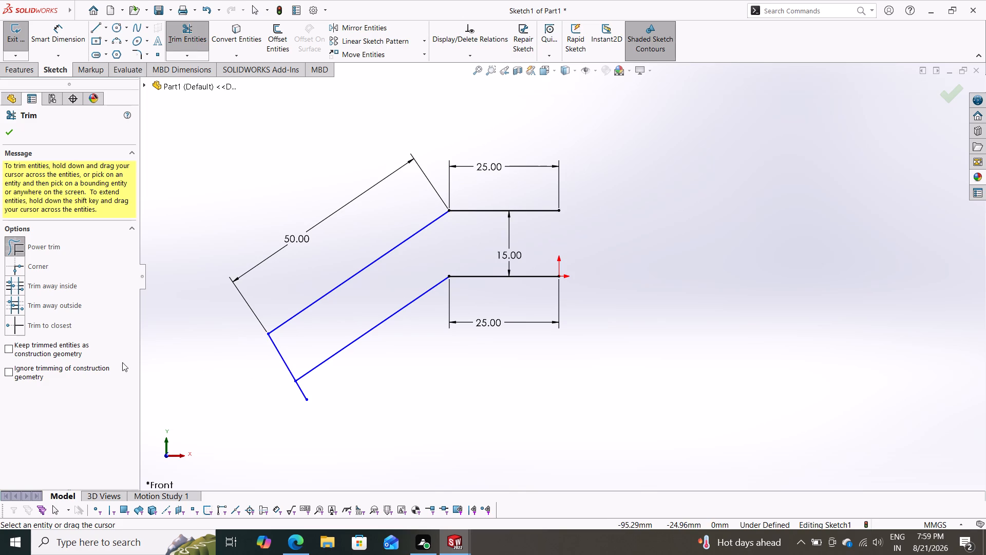
drag(252, 405, 311, 386)
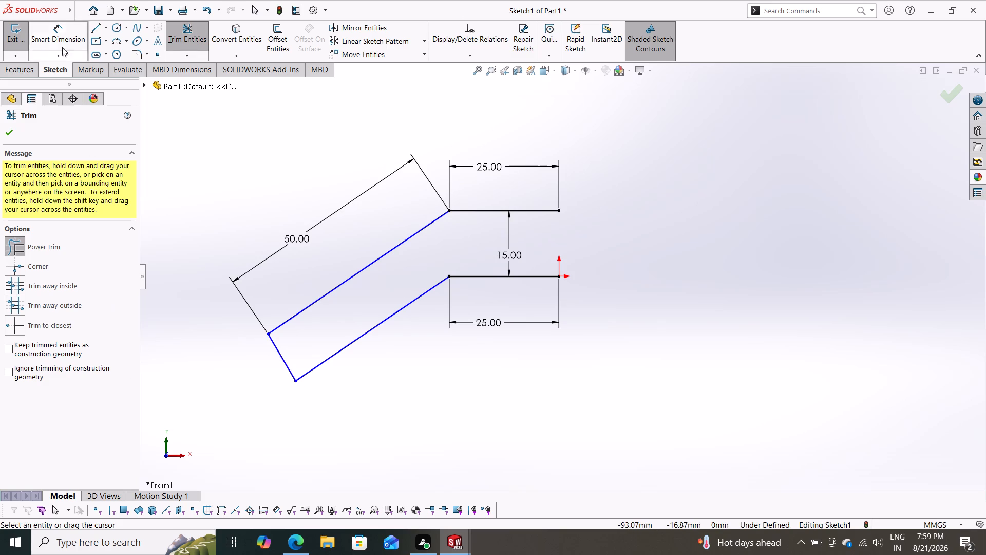
Dimension the slanted end line's aligned length to 15 mm.
click(62, 35)
drag(279, 357, 274, 357)
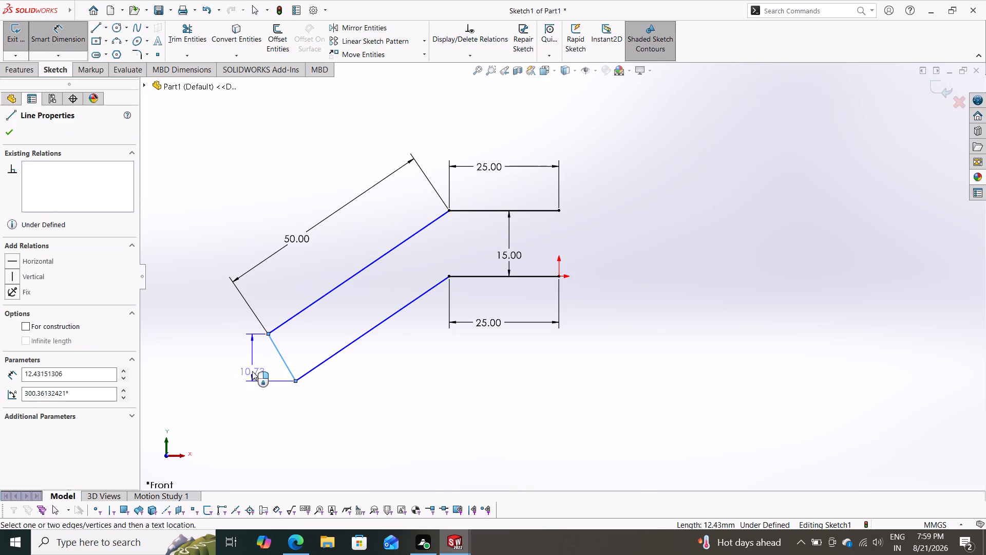
click(237, 402)
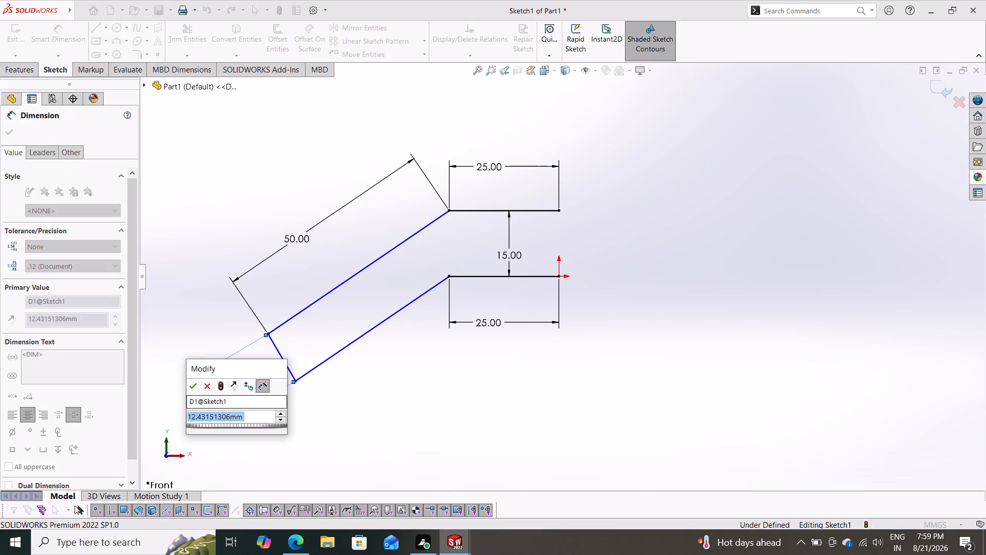
text(15)
key(Return)
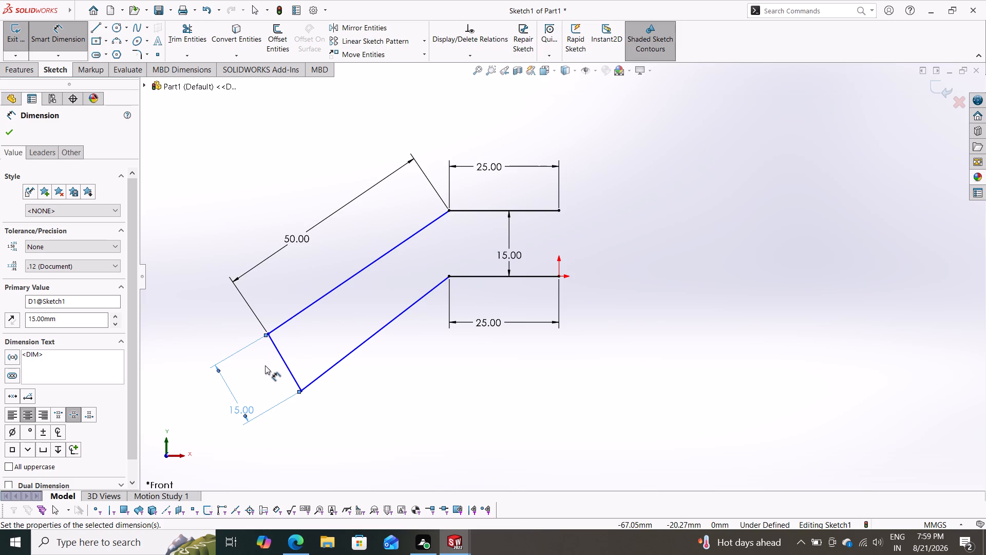
key(Escape)
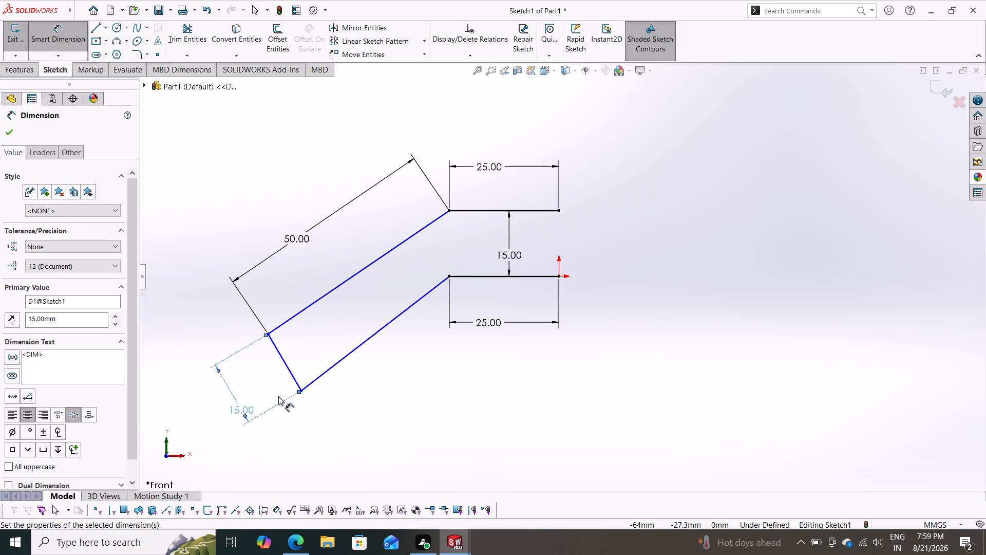
key(Escape)
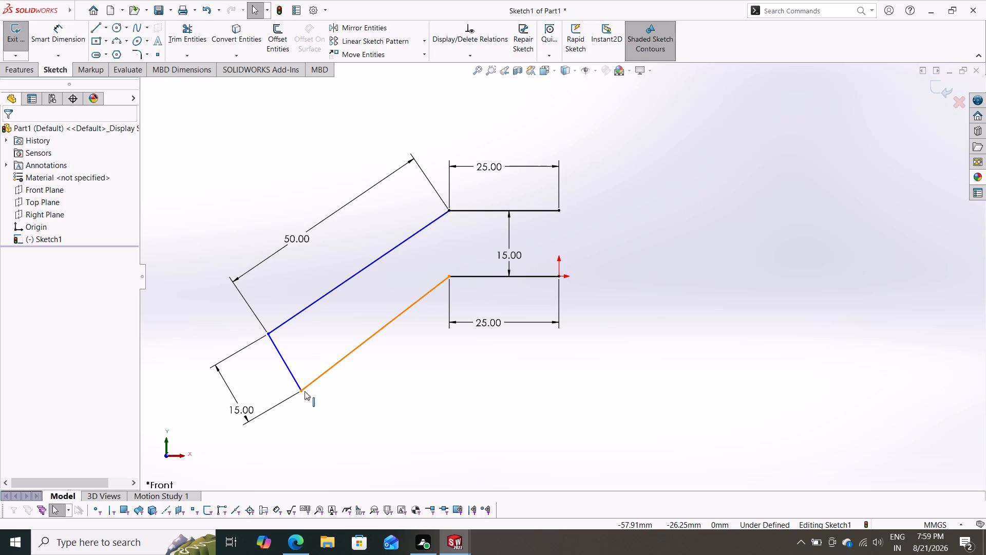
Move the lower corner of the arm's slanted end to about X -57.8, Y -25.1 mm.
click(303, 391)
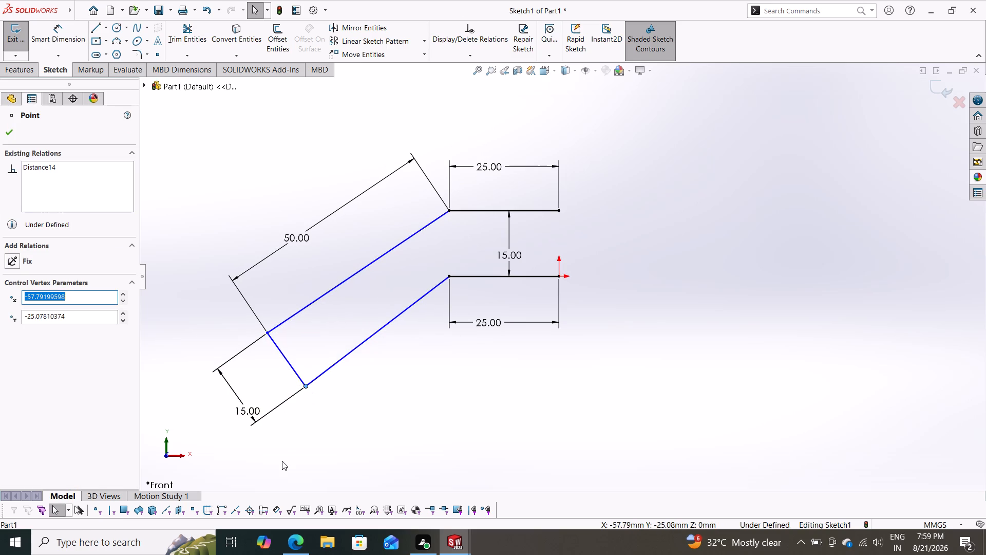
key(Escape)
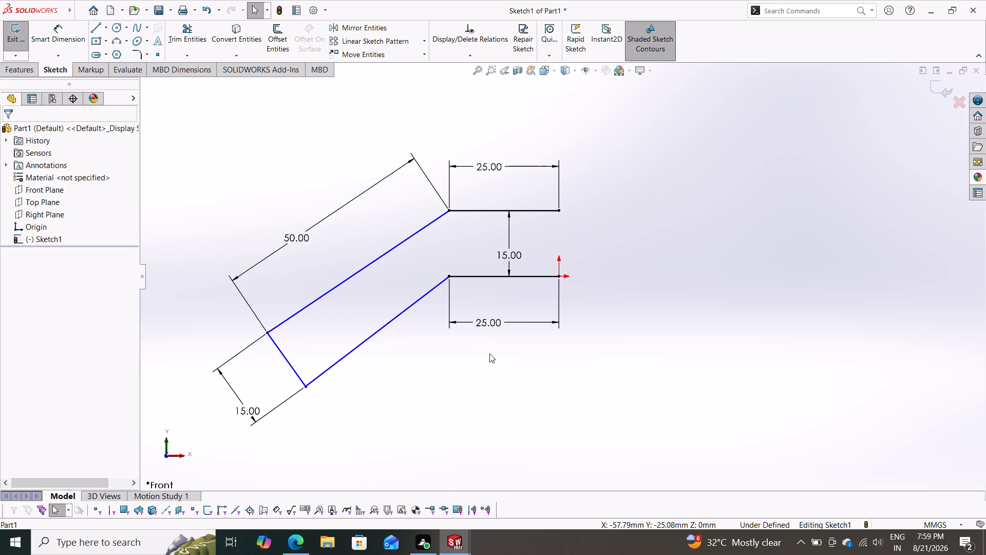
Dimension the angle between the lower sloped line and the lower horizontal line to 150°.
click(68, 34)
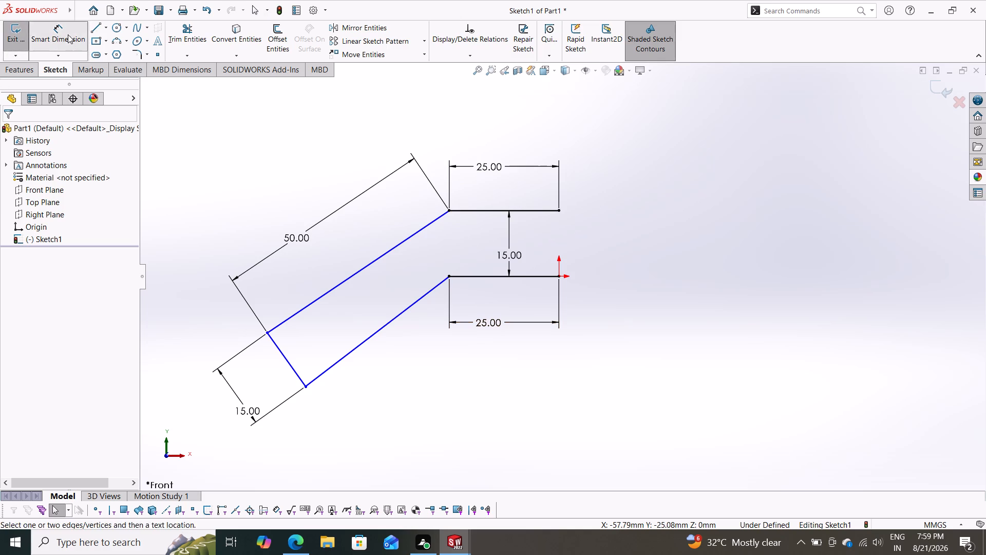
click(413, 302)
click(513, 276)
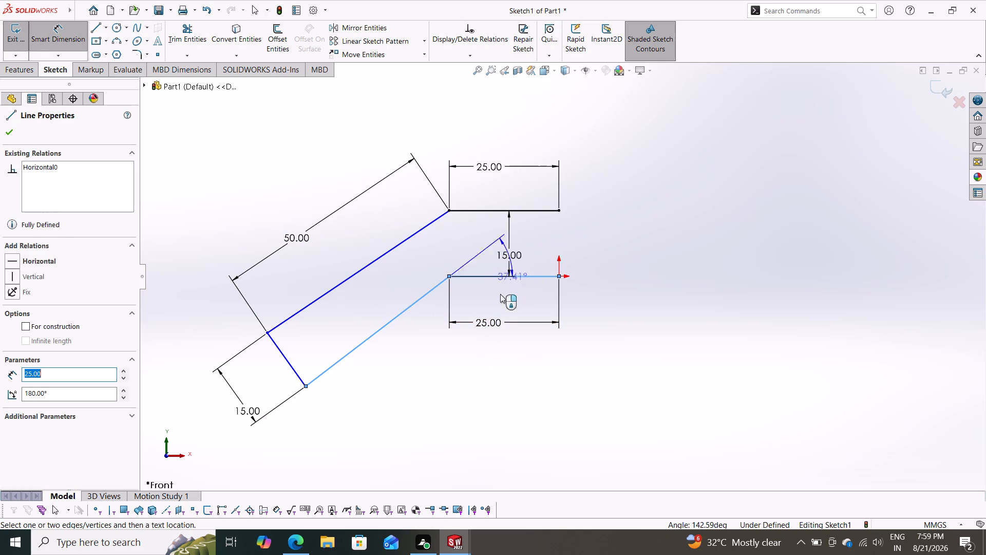
click(450, 345)
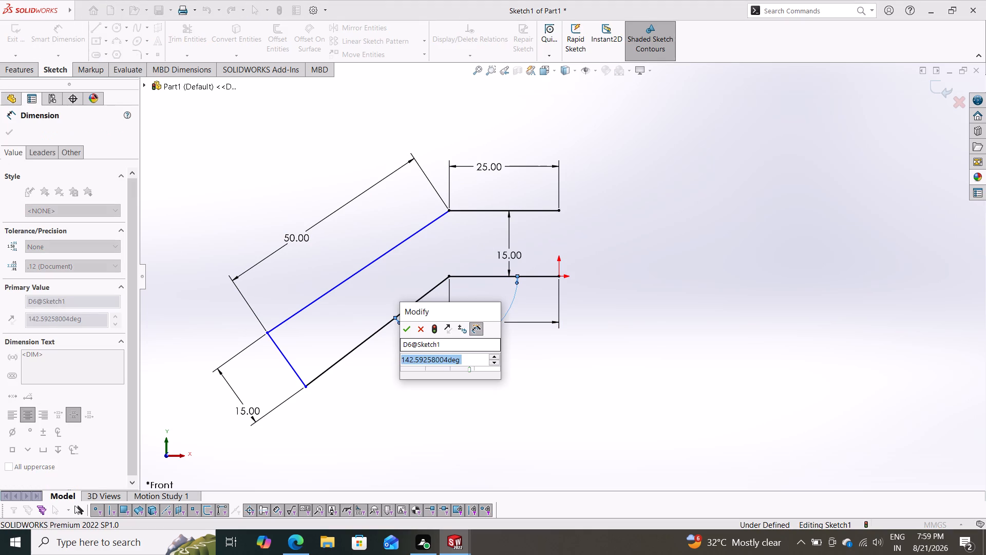
key(1)
text(50)
key(Return)
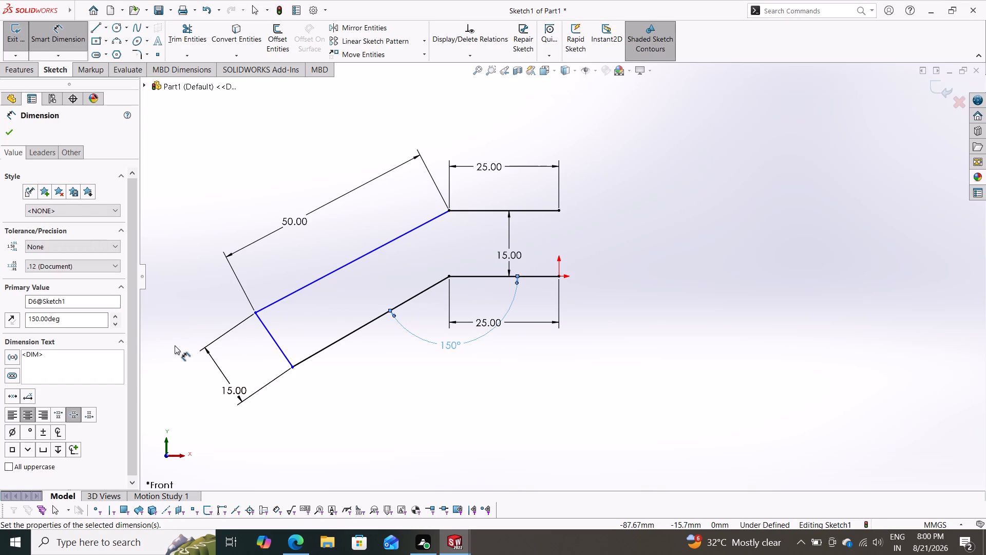
click(12, 132)
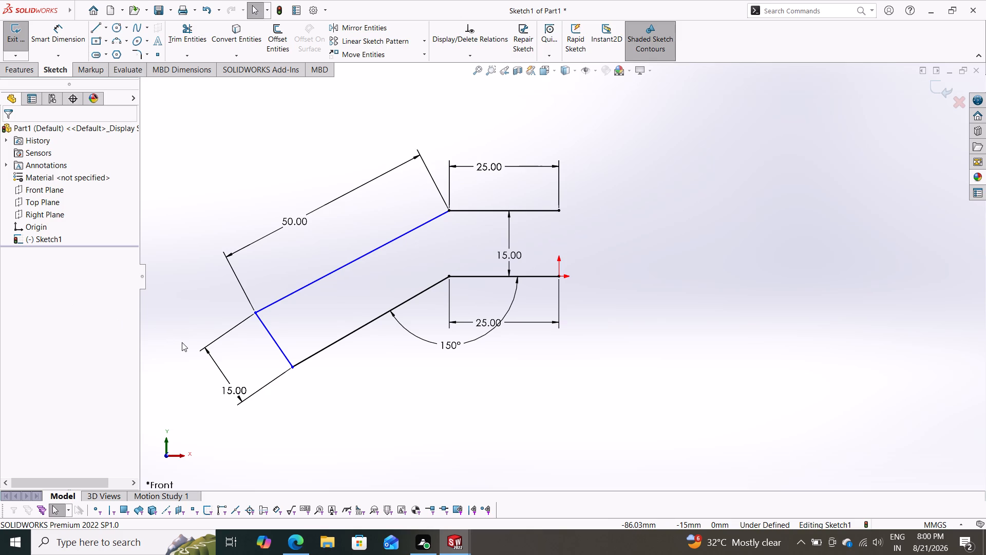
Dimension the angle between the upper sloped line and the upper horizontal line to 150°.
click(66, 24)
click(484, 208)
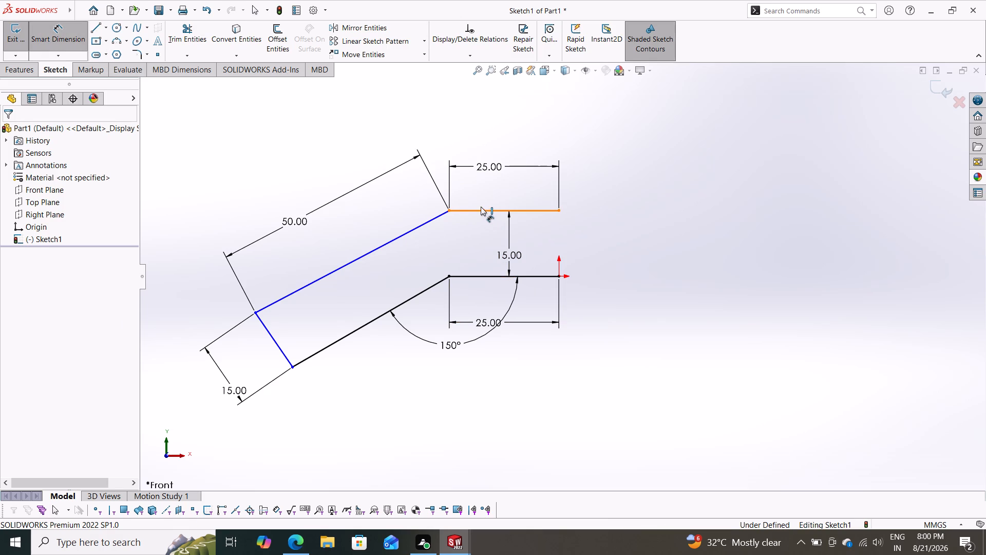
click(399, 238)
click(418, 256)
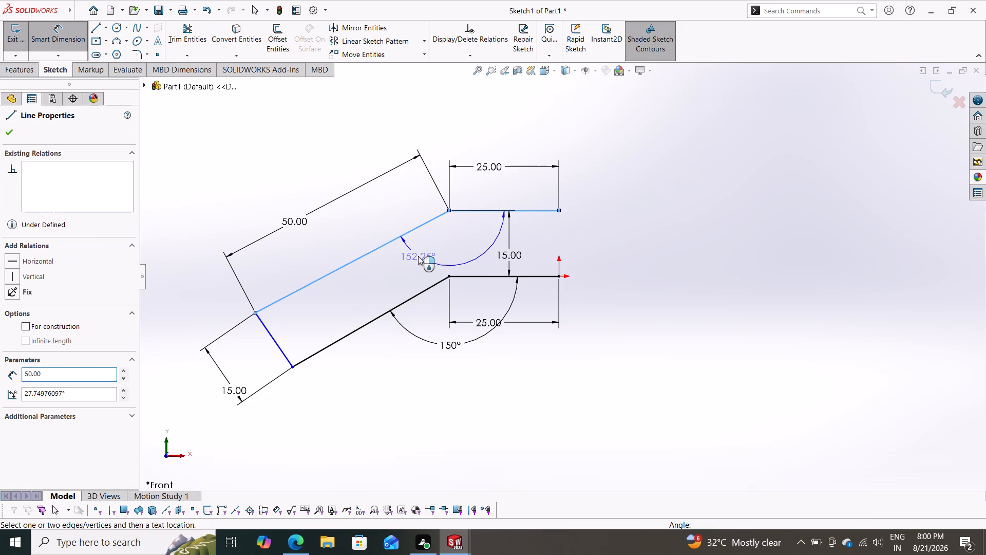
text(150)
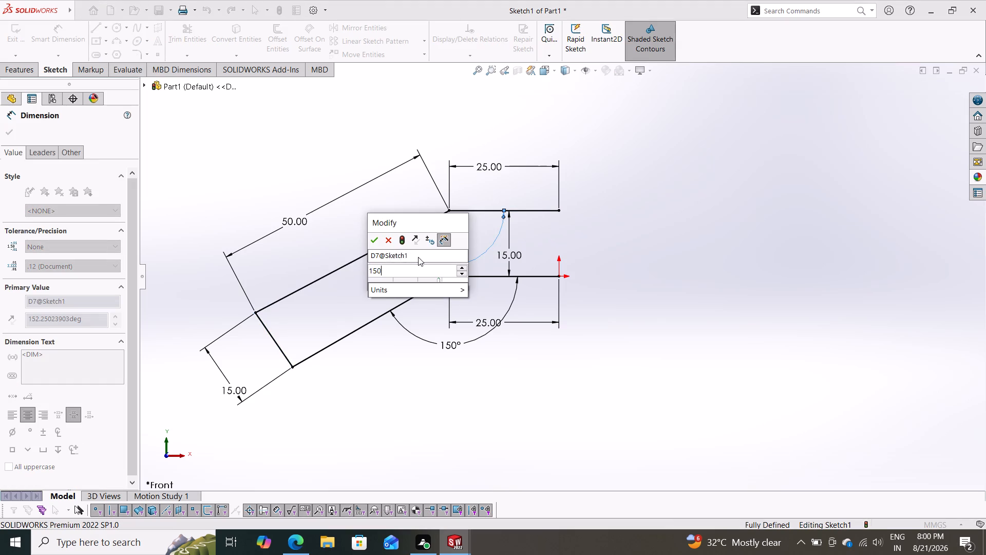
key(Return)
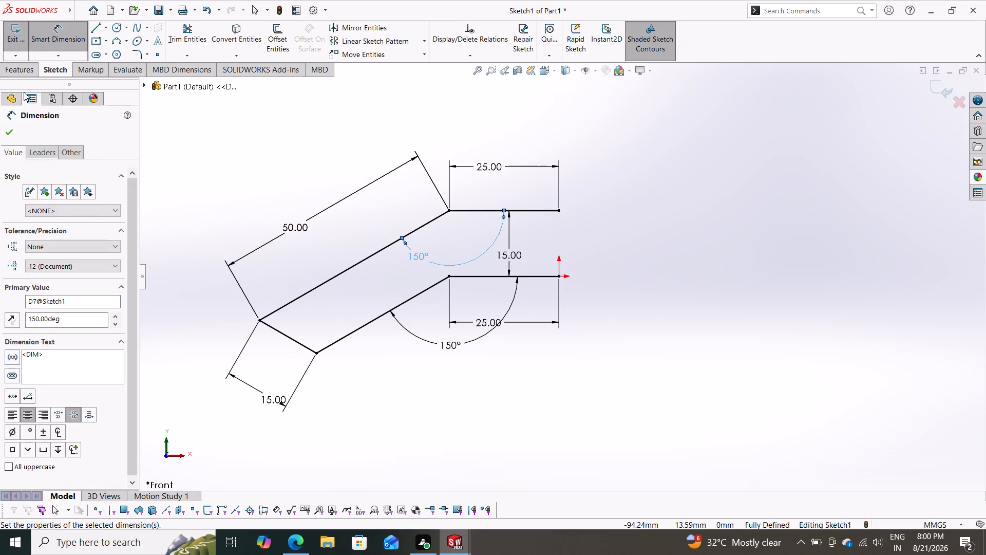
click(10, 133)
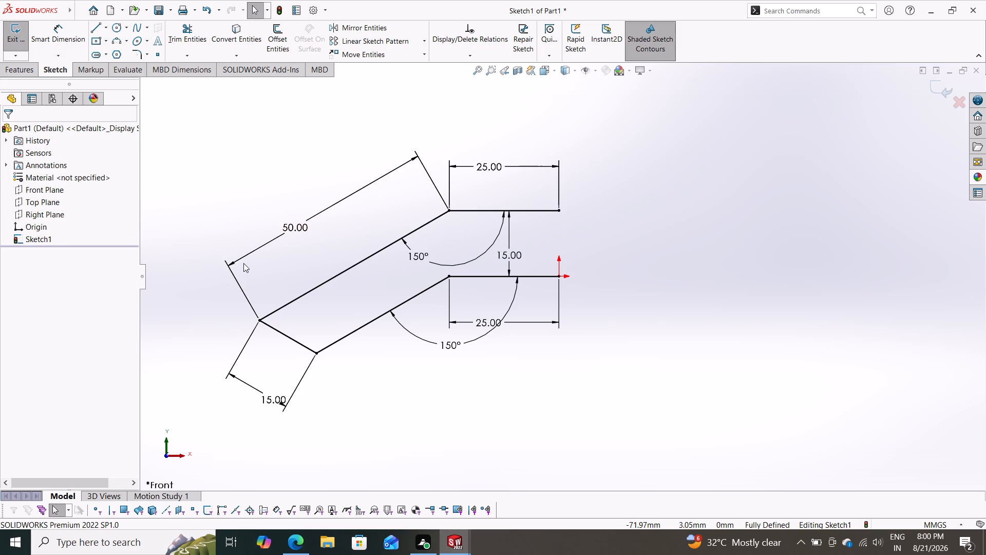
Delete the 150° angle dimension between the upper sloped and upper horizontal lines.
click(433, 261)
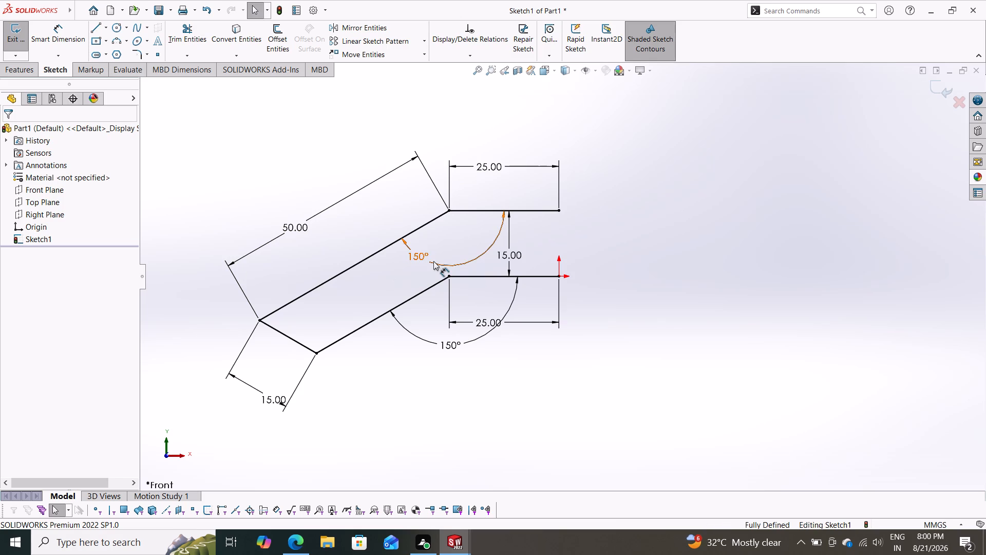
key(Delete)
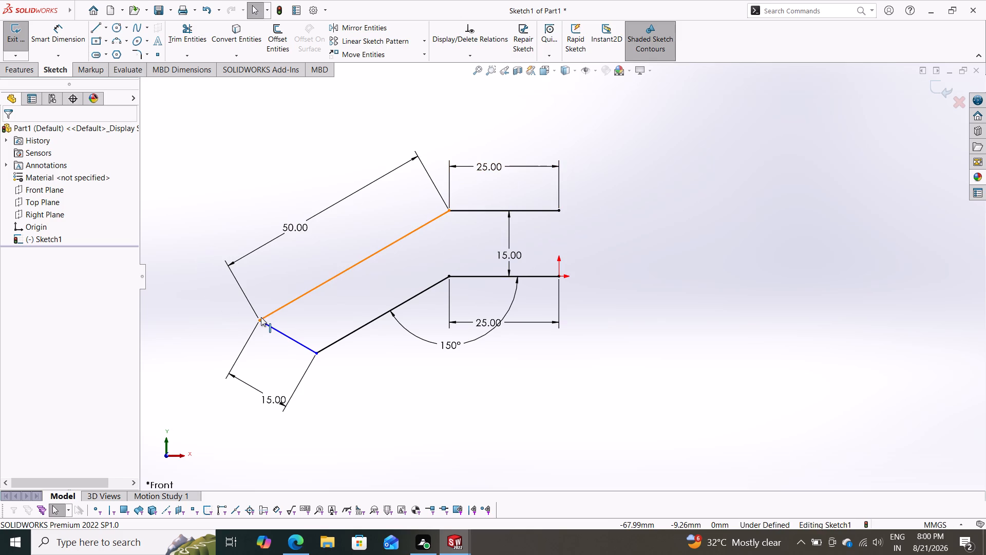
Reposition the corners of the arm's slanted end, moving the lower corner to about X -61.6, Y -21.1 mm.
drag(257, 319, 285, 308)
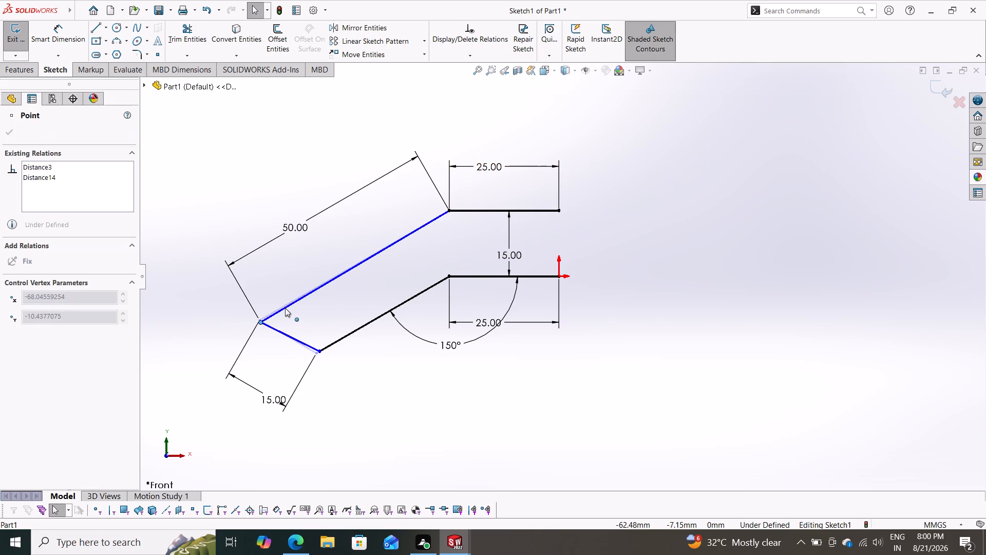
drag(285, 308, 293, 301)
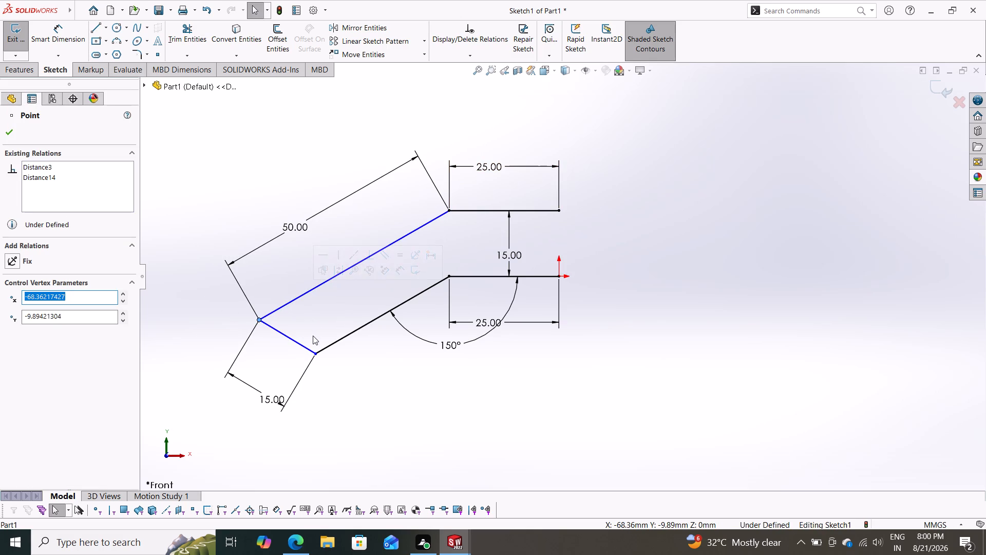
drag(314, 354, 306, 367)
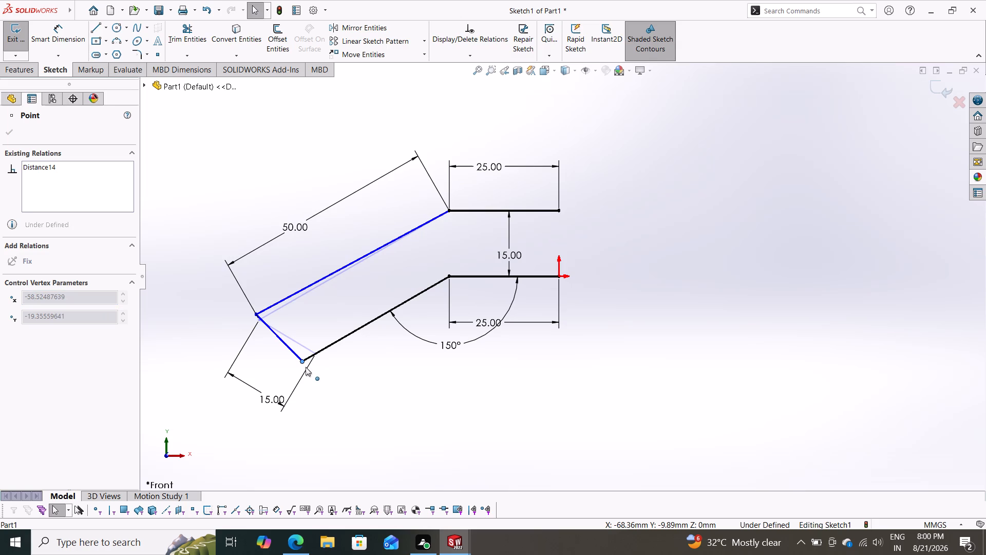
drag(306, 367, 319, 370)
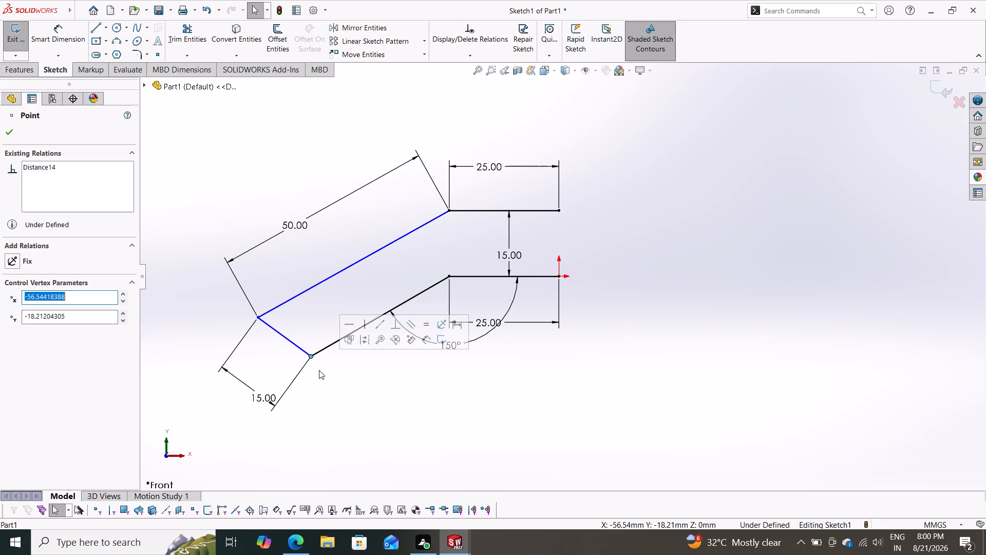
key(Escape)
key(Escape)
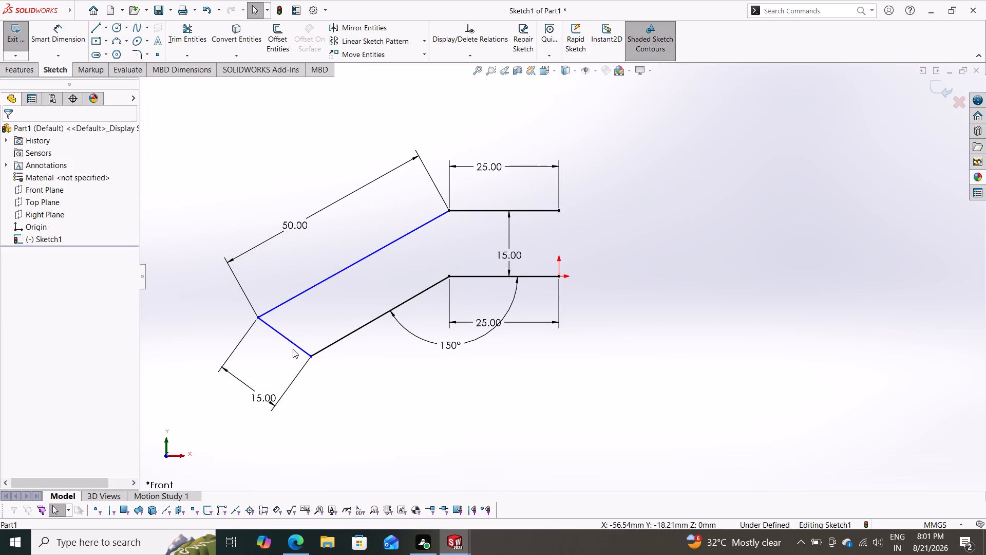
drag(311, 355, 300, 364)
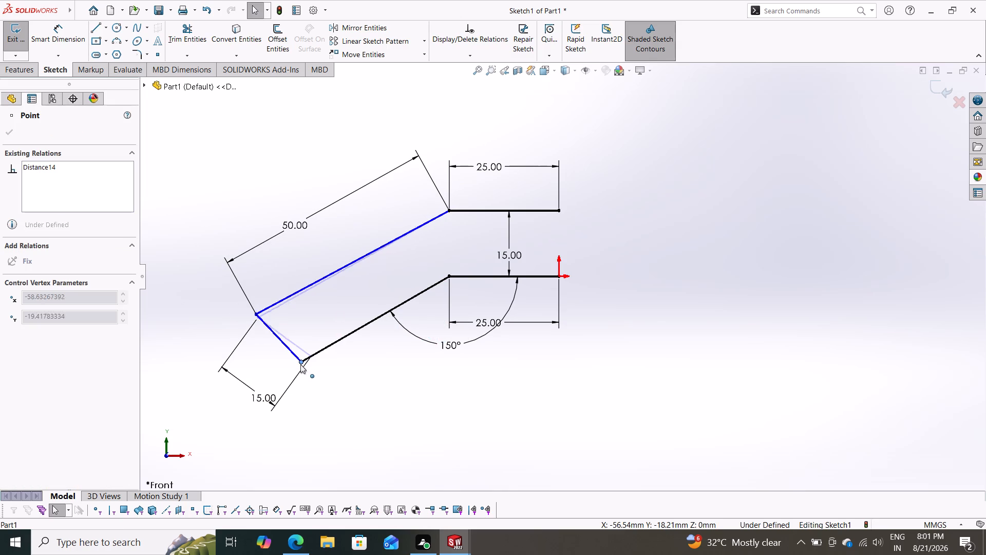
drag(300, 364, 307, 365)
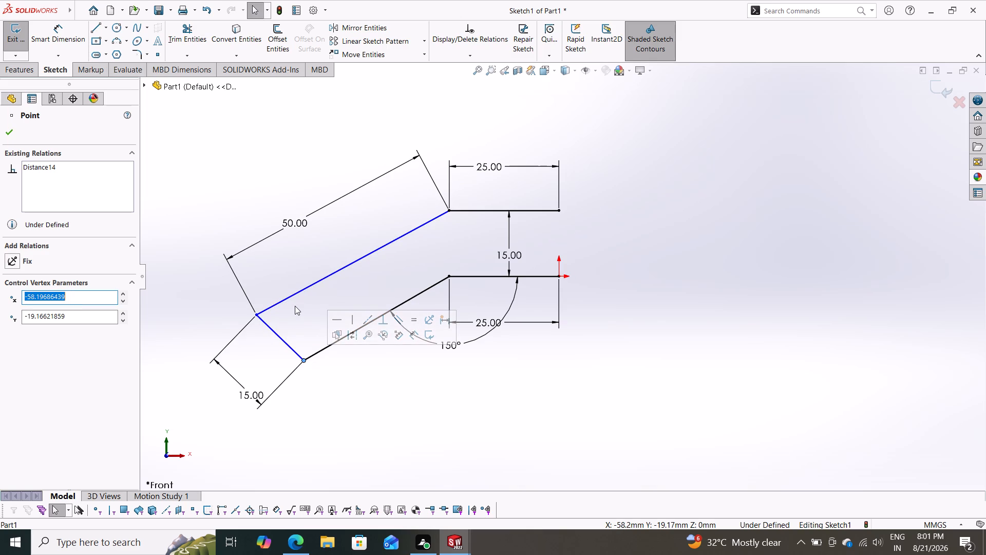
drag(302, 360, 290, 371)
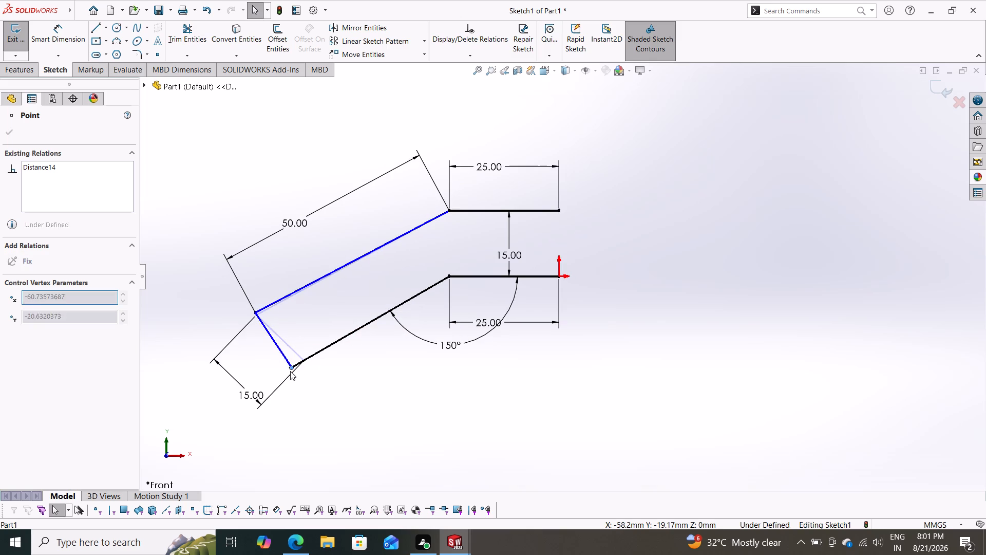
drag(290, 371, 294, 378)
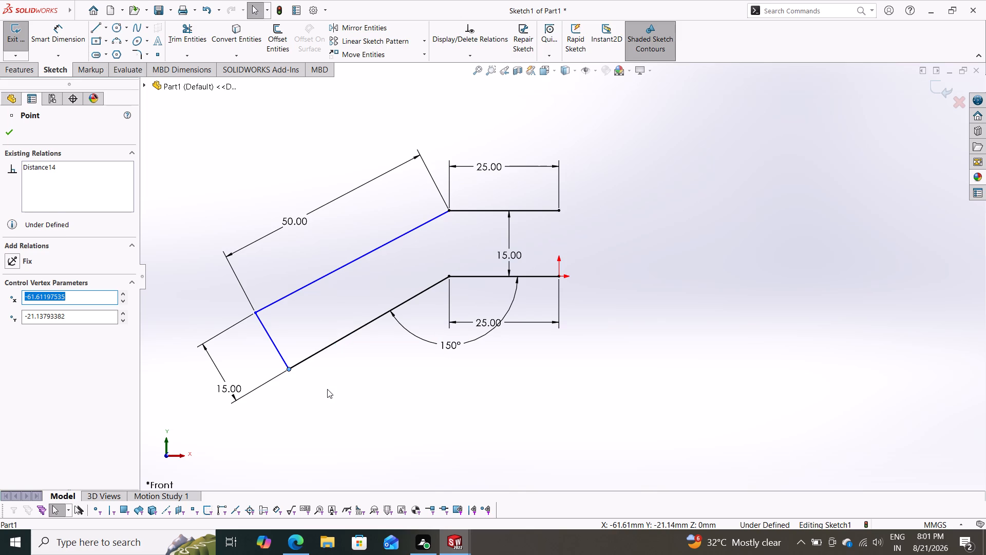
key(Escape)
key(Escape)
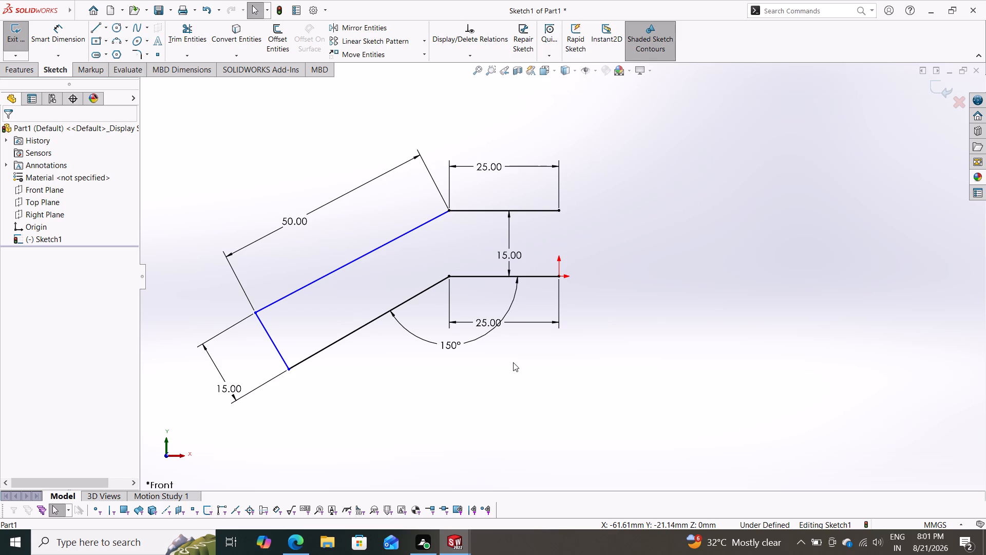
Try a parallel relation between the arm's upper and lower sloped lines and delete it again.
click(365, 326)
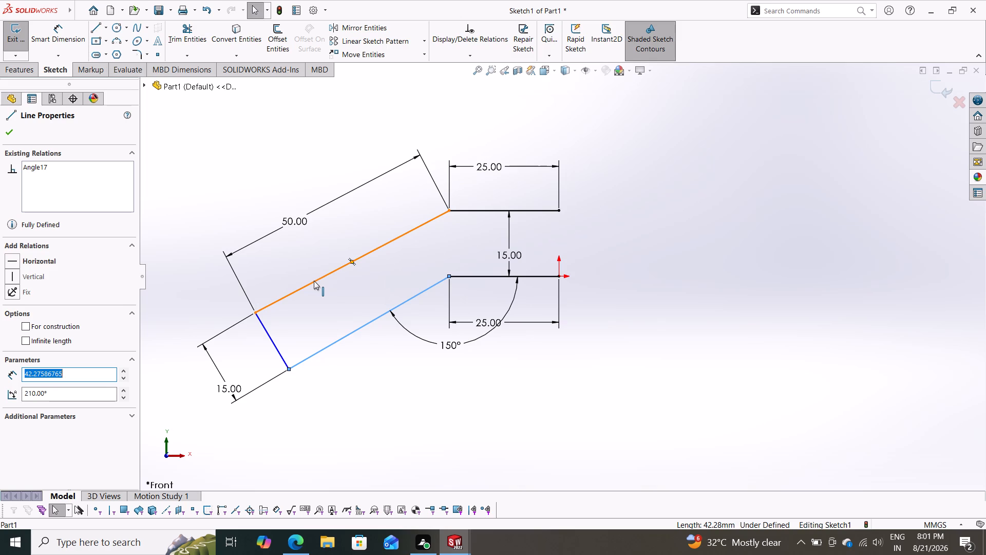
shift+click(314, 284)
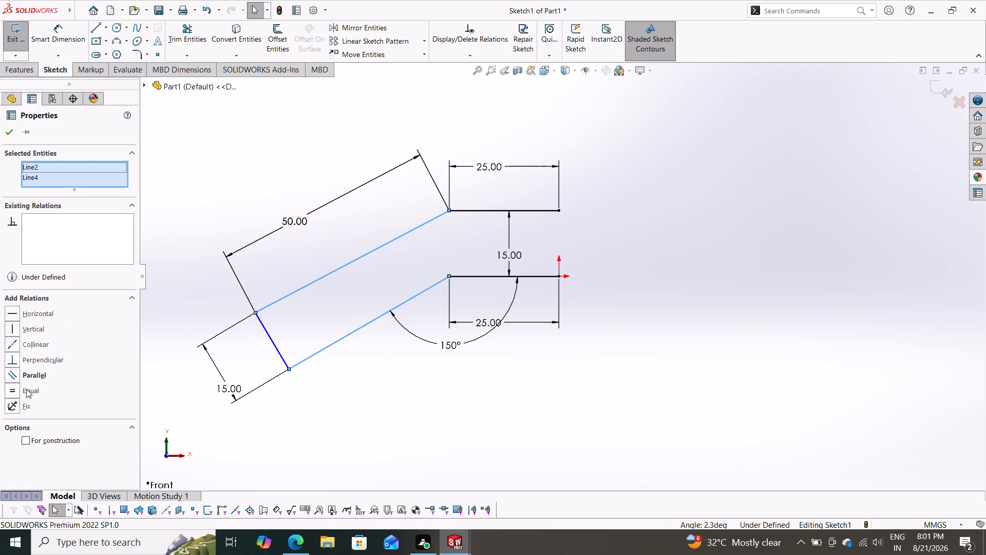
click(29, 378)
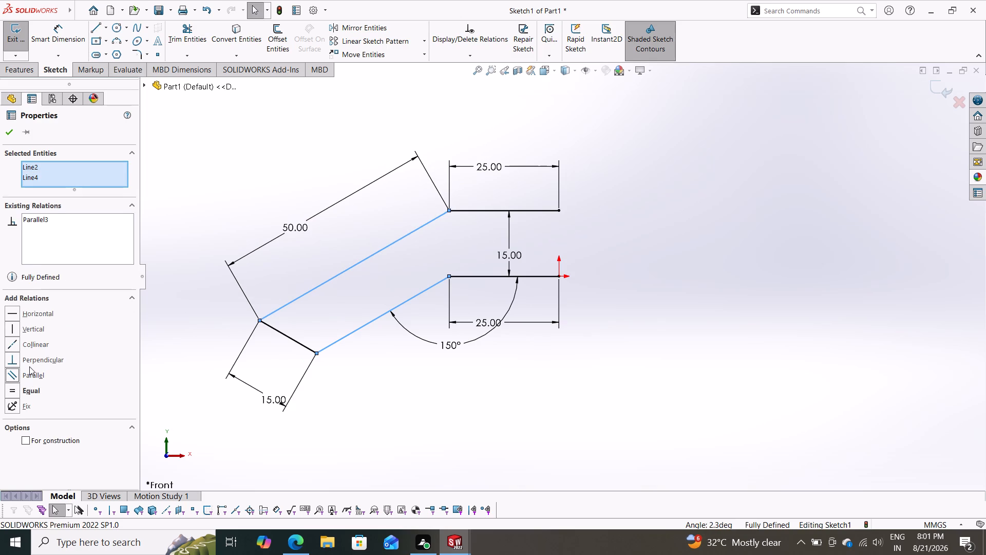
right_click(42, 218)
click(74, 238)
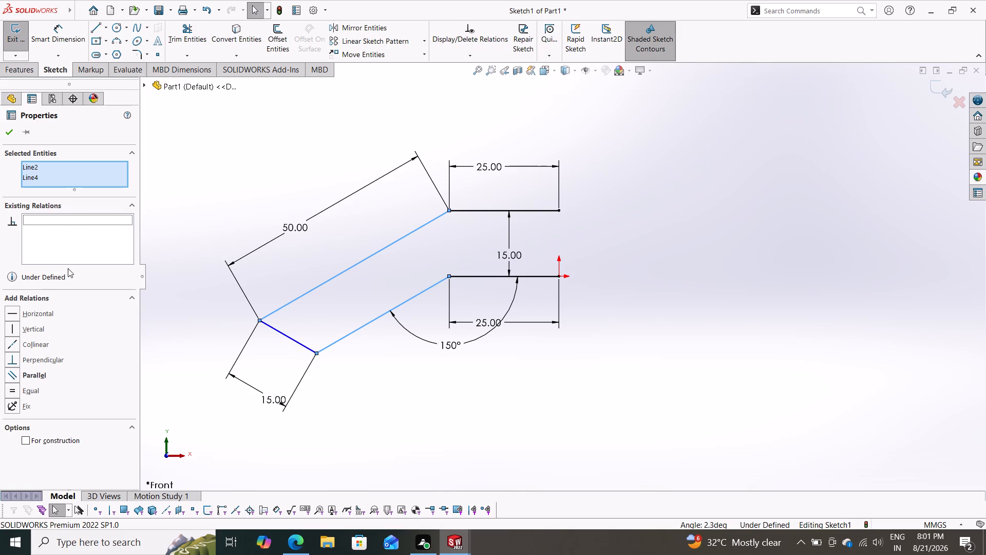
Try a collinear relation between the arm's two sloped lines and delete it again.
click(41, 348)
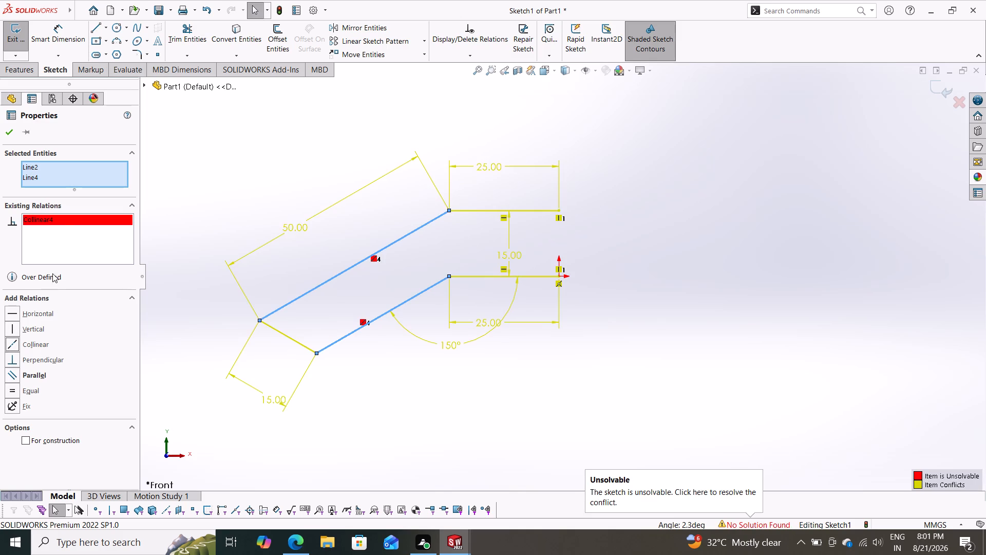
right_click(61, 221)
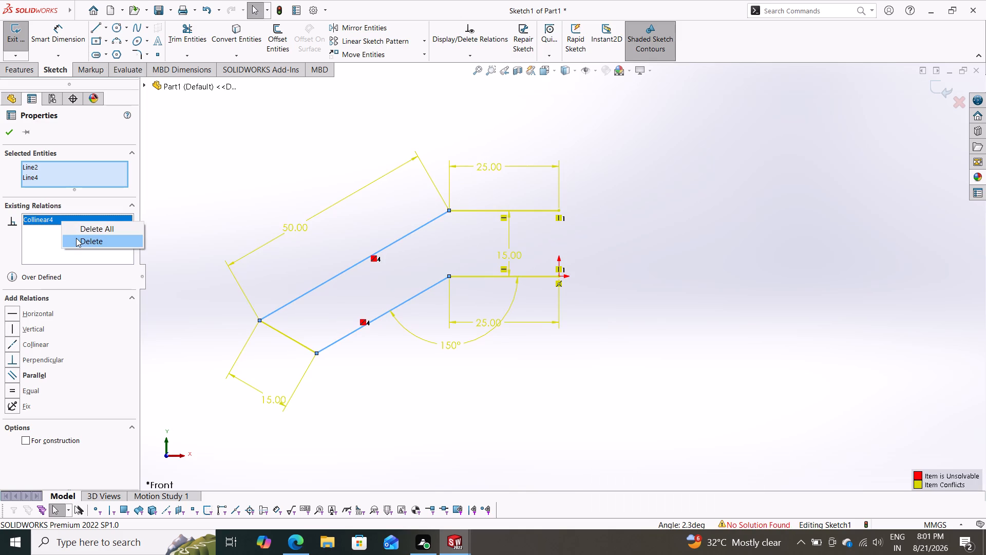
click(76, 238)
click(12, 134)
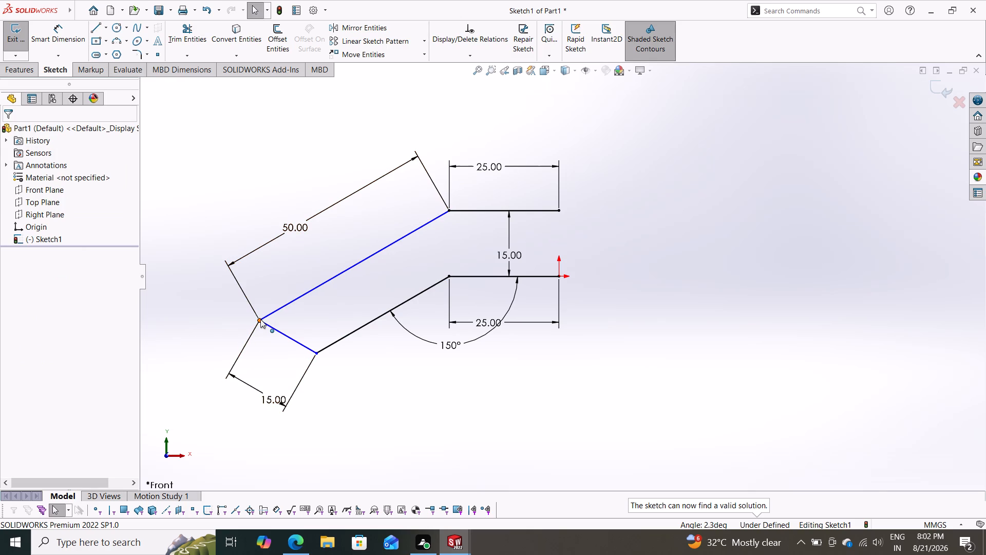
Move the arm's end corners, placing the lower corner at about X -57.7, Y -18.9 mm.
drag(260, 319, 297, 311)
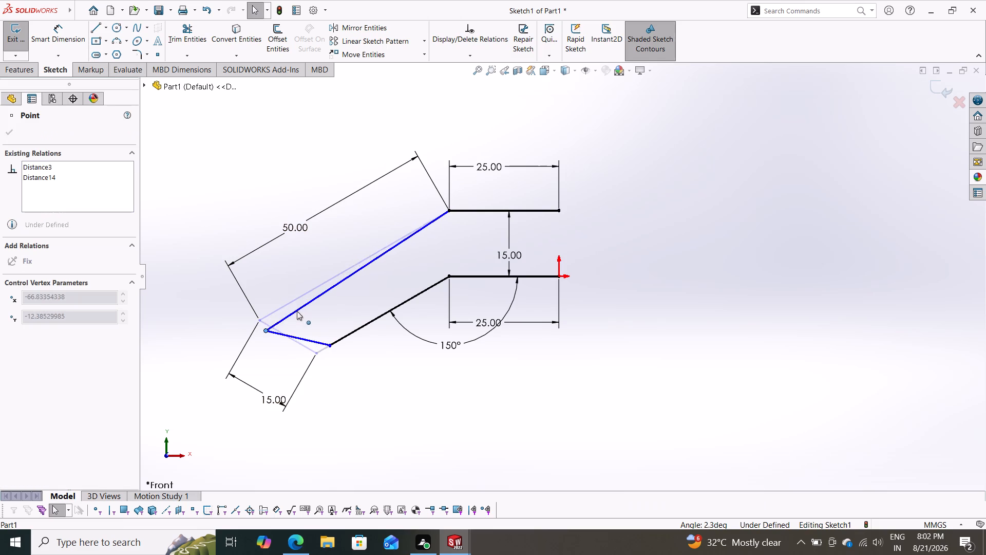
drag(297, 311, 291, 303)
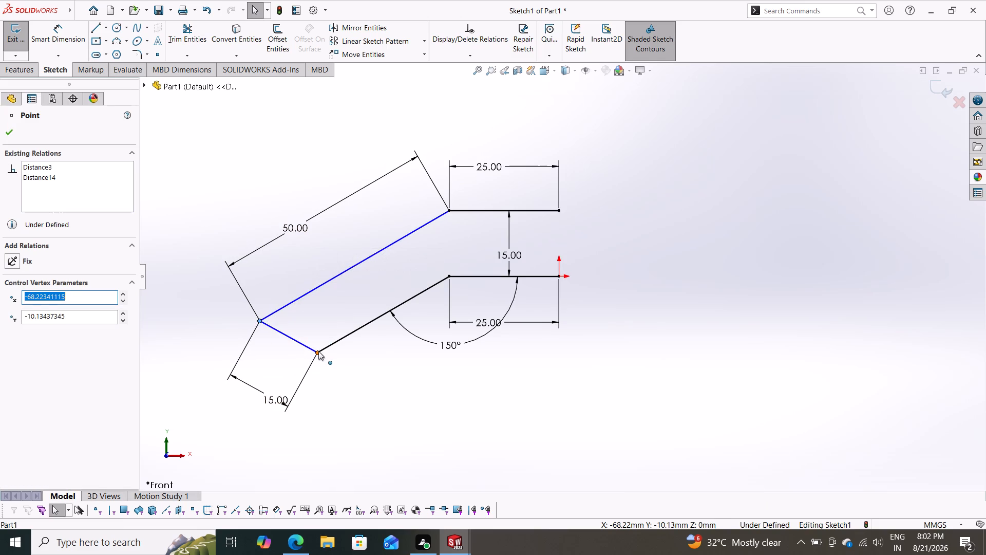
drag(318, 352, 318, 371)
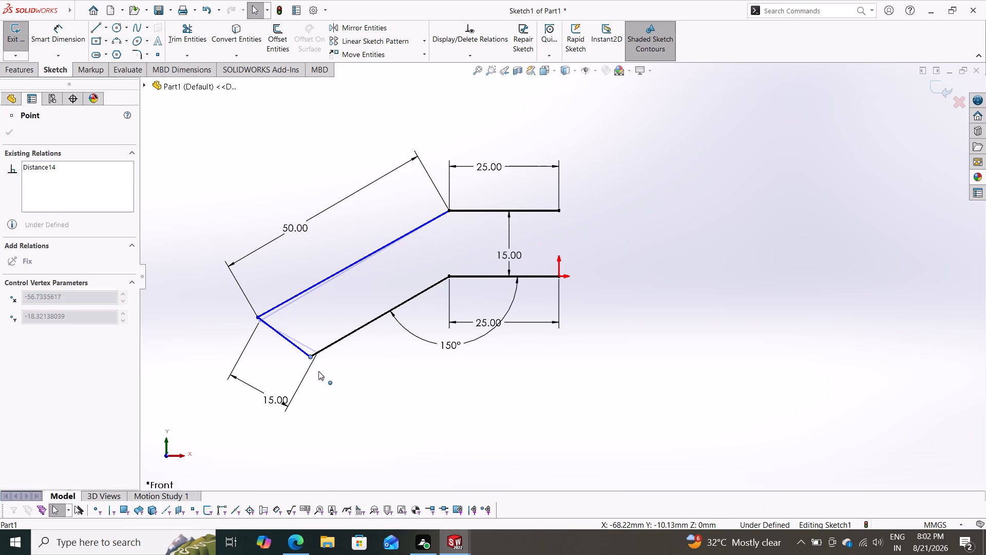
drag(318, 371, 323, 383)
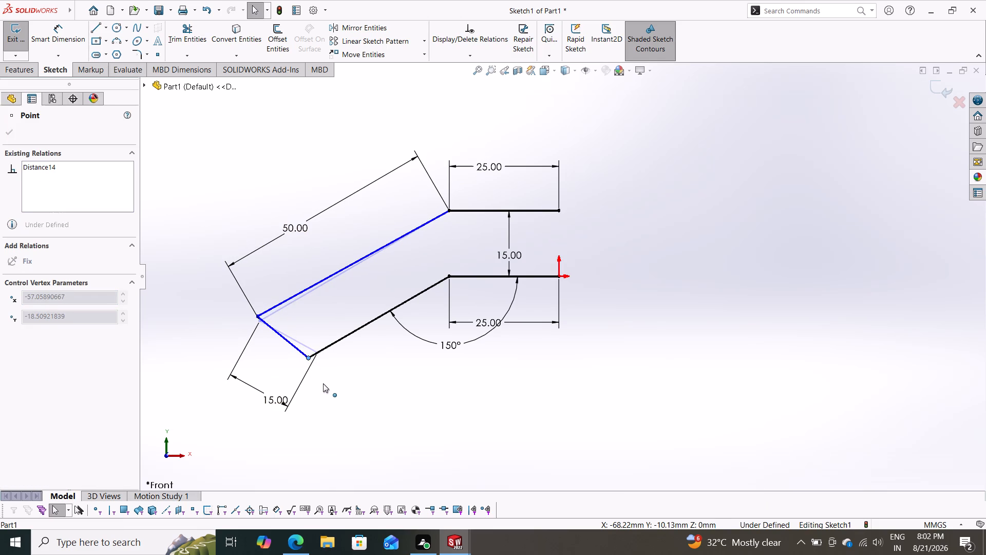
drag(323, 383, 322, 387)
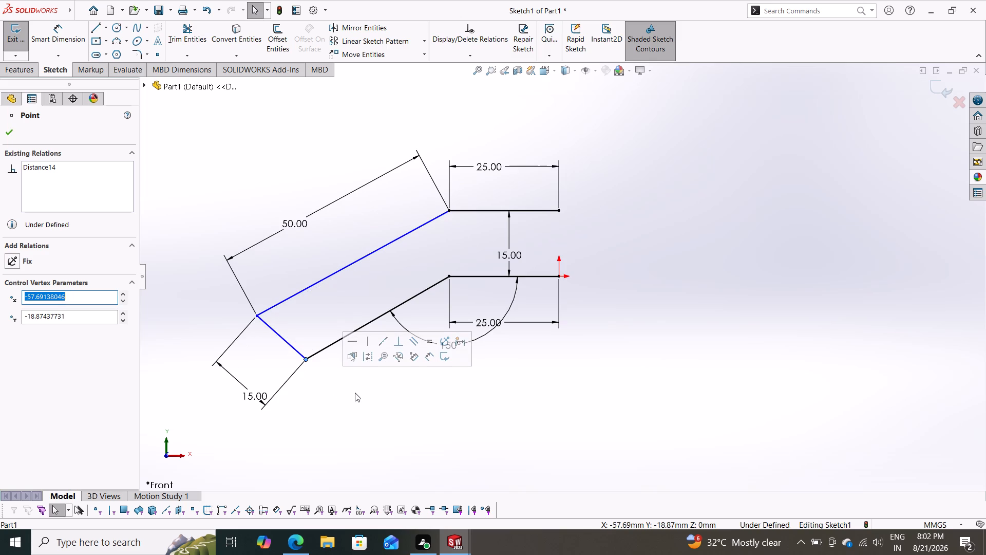
key(Escape)
key(Escape)
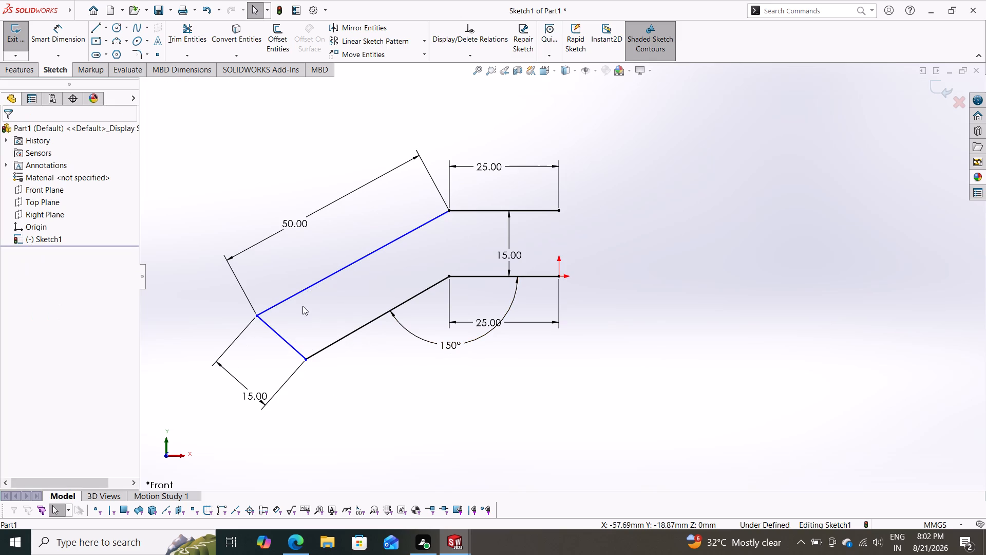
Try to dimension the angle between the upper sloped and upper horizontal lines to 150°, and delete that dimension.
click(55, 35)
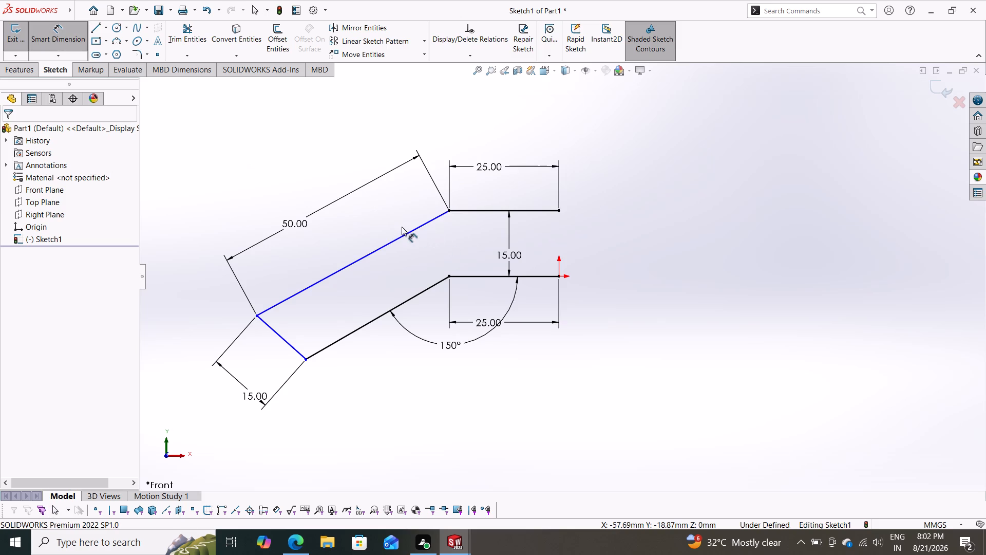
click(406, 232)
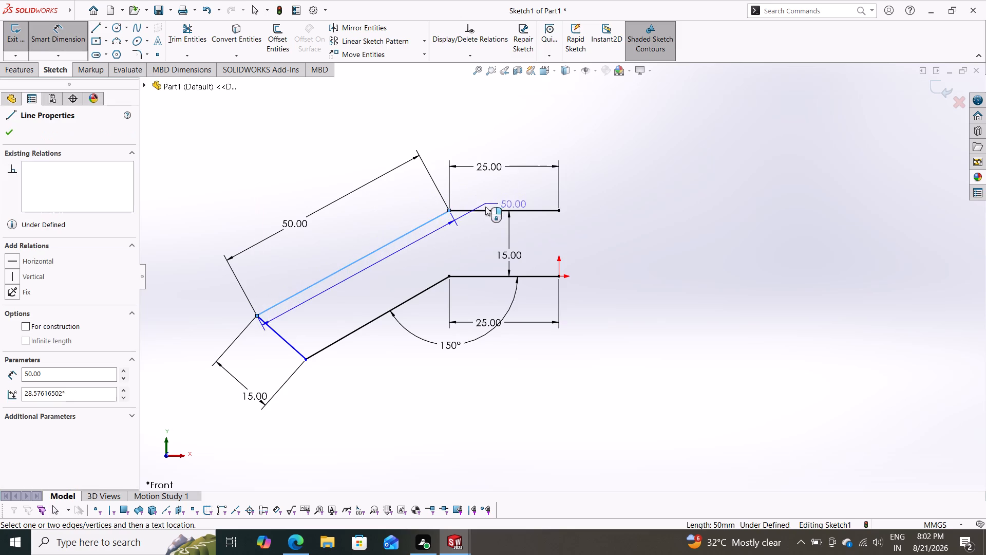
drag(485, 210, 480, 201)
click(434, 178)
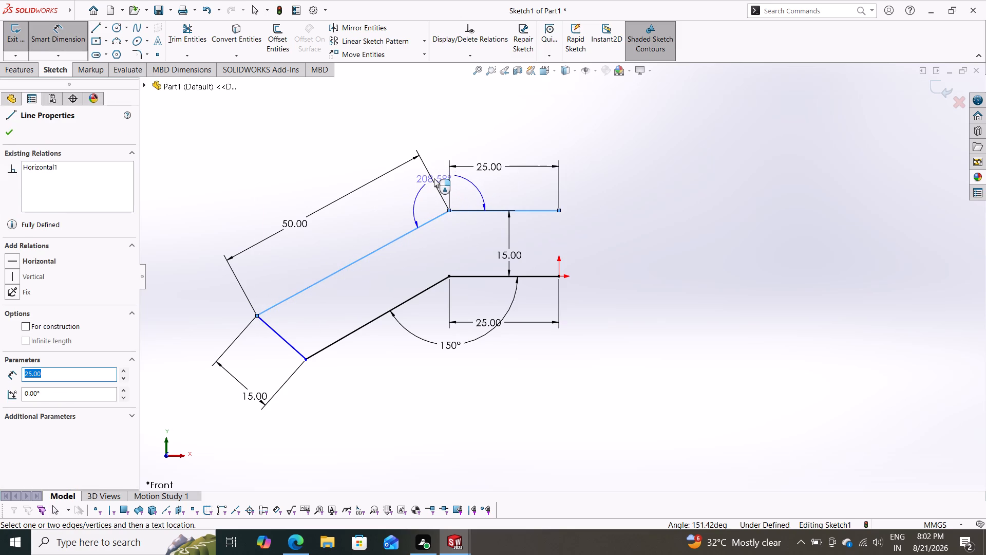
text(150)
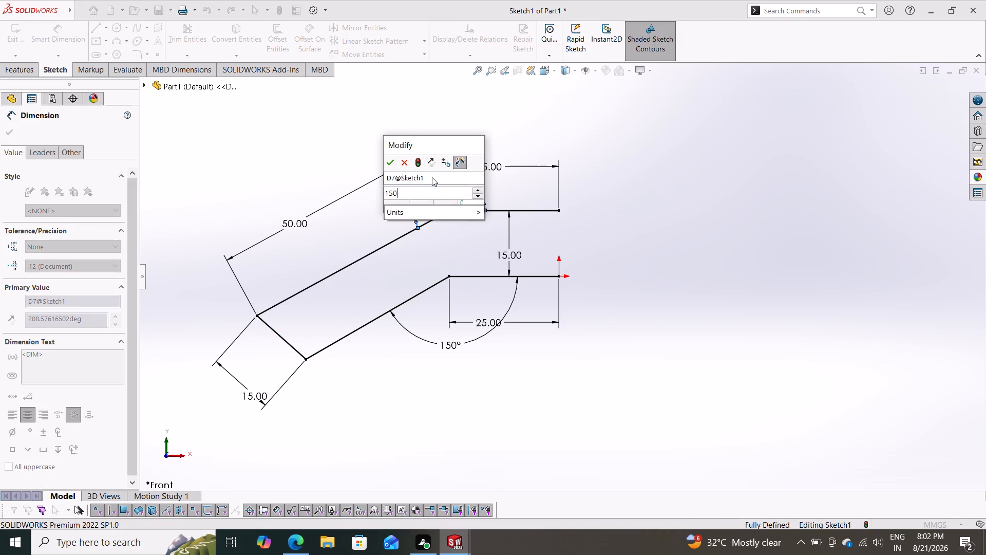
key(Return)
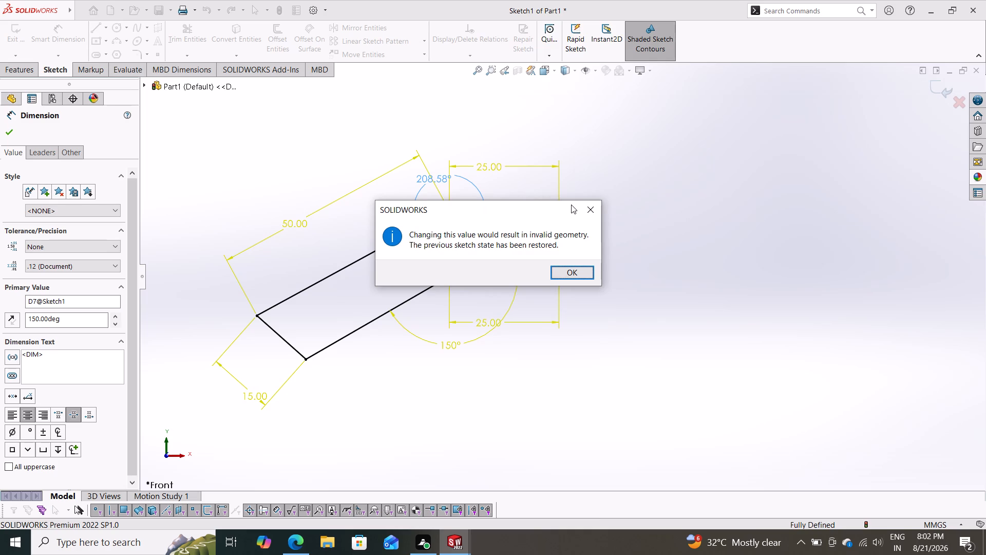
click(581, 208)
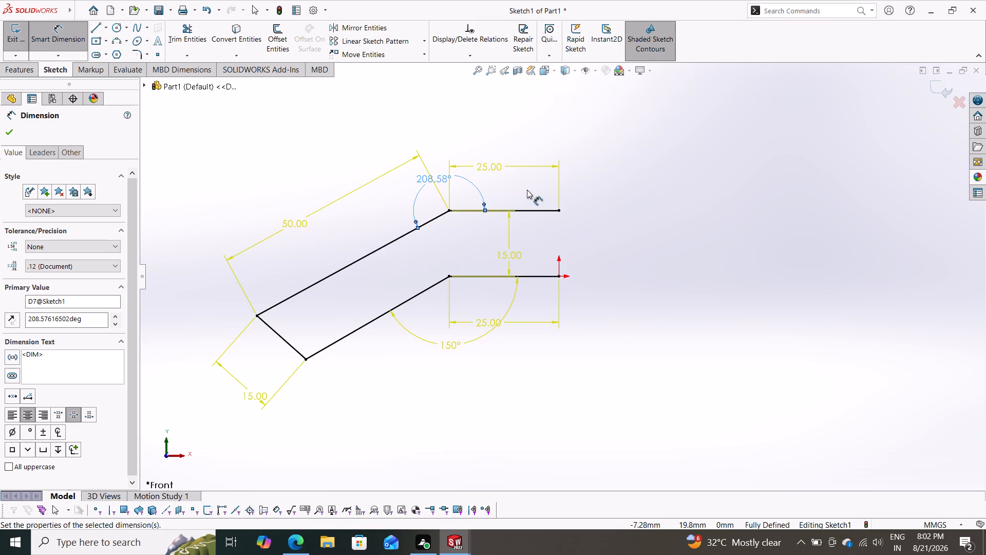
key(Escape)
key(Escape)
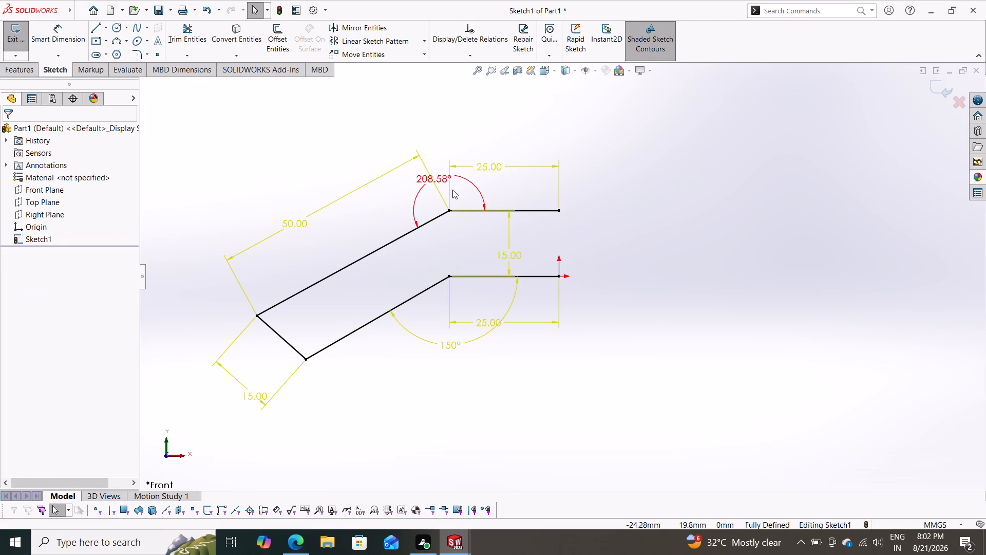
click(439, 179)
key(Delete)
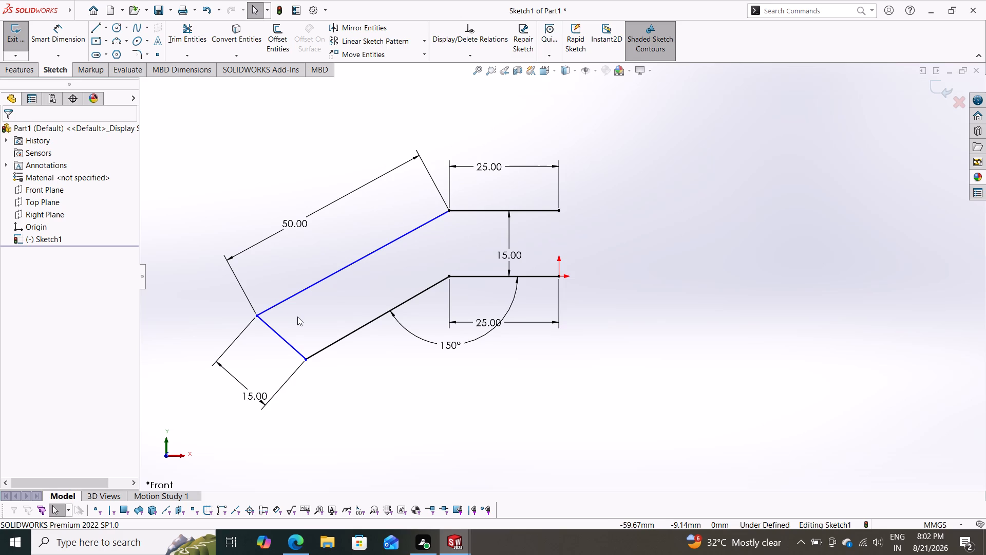
Delete the short line closing the end of the arm between the two sloped lines.
click(281, 338)
key(Delete)
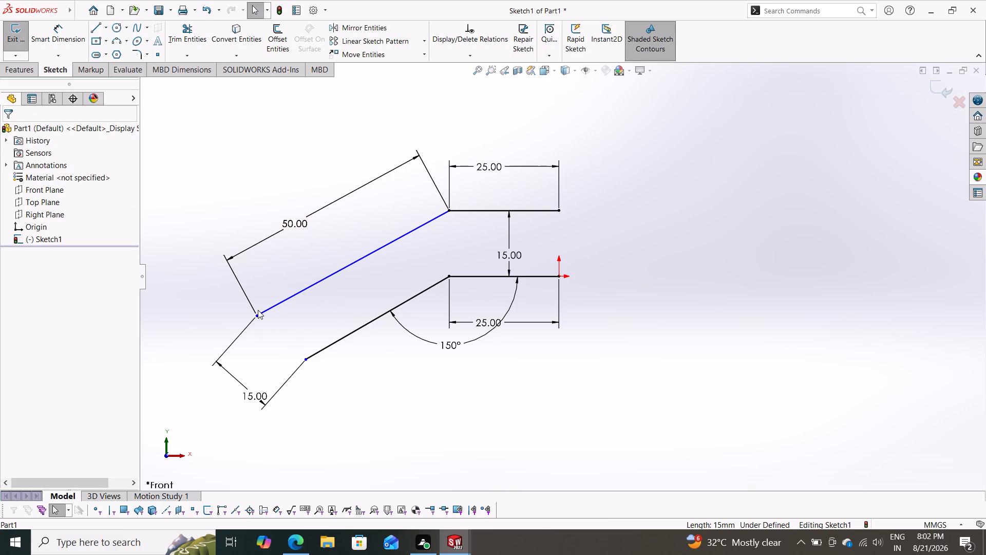
Draw a line about 30 mm long from the upper sloped line's free end down past the lower sloped line's free end.
click(92, 24)
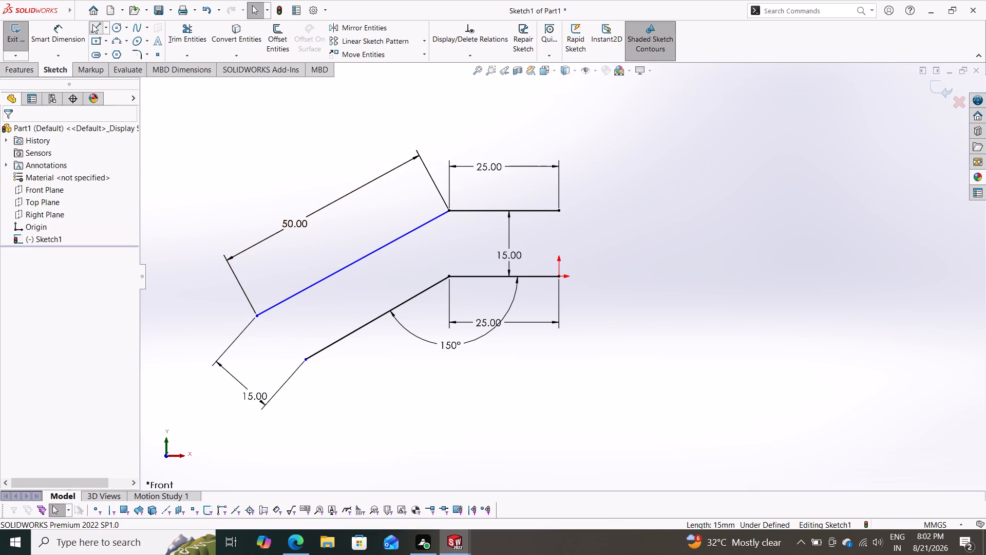
click(258, 318)
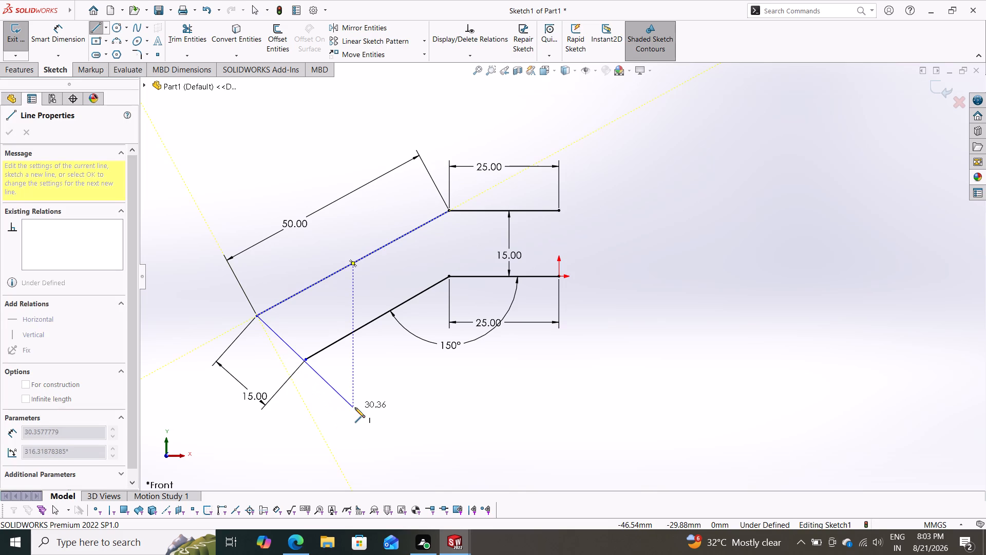
click(355, 408)
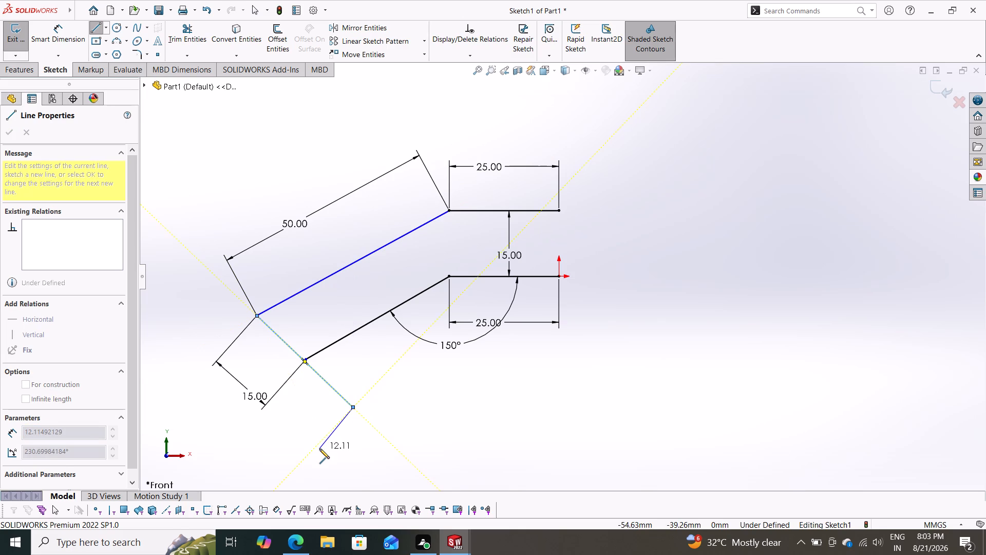
key(Escape)
key(Escape)
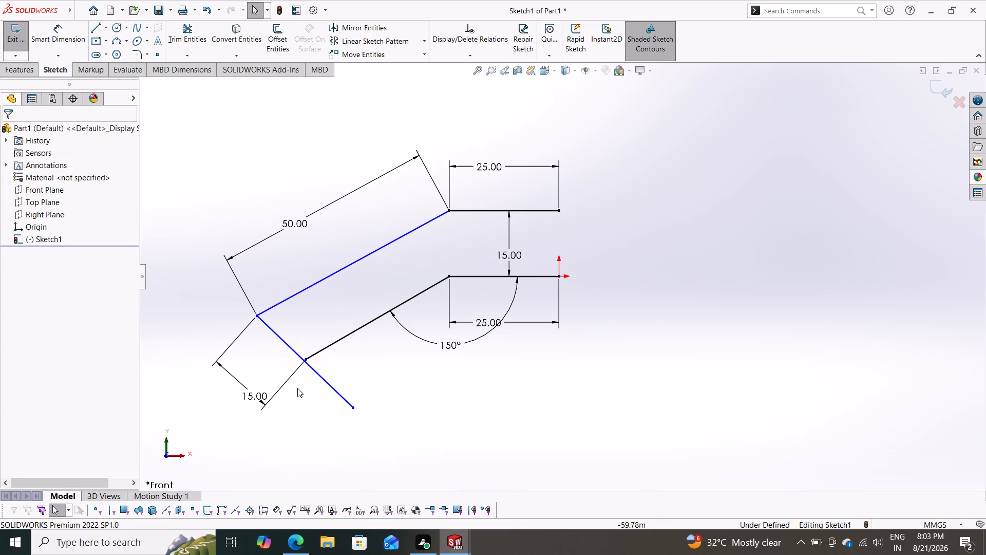
Move the lower sloped line's free end onto the midpoint of the new crossing line, at about X -58.1, Y -19.1 mm.
scroll(318, 393, down, 2)
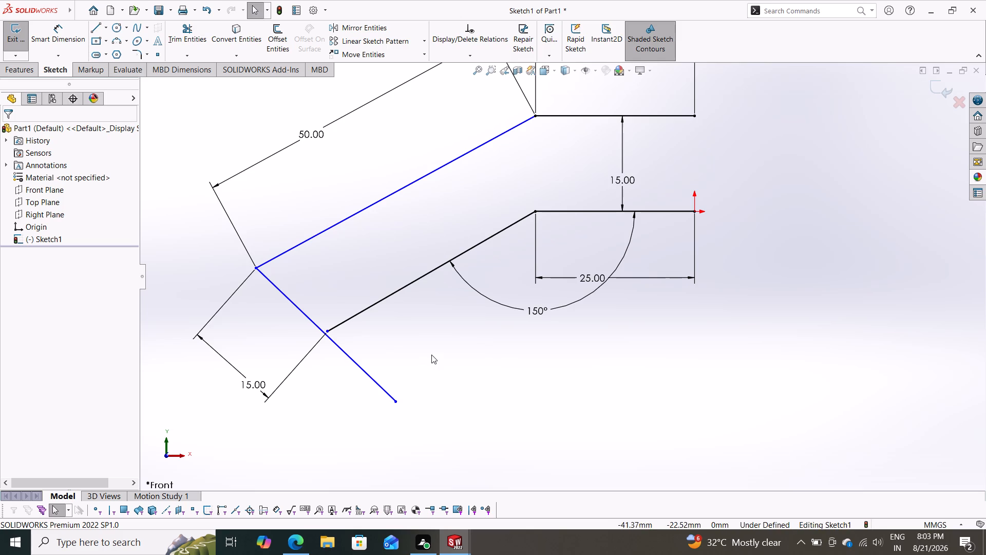
scroll(430, 354, up, 2)
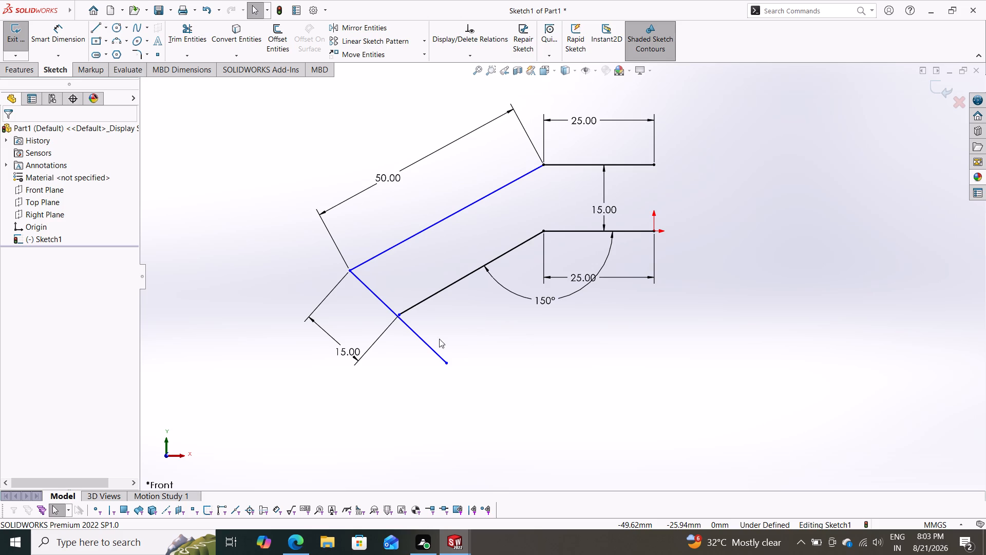
scroll(417, 334, down, 2)
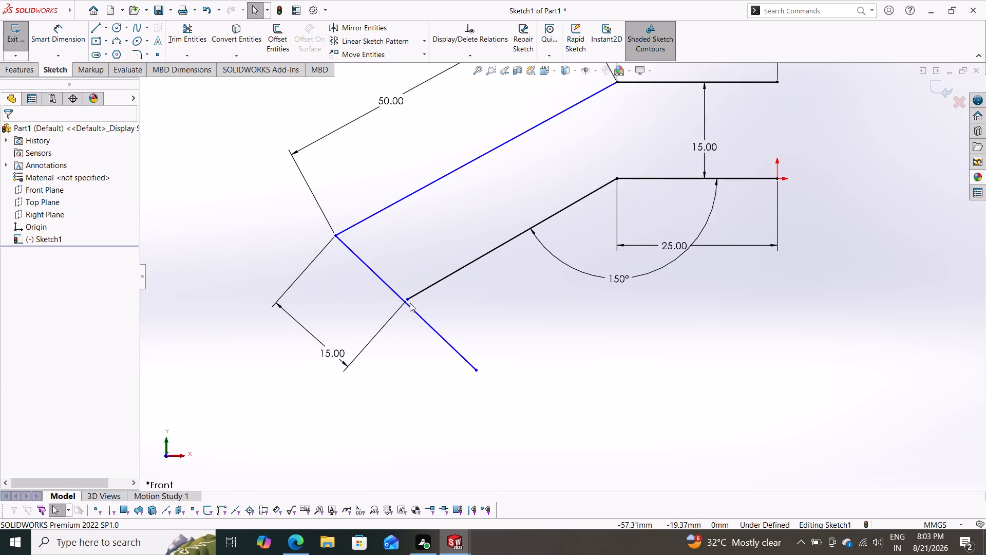
drag(409, 301, 403, 308)
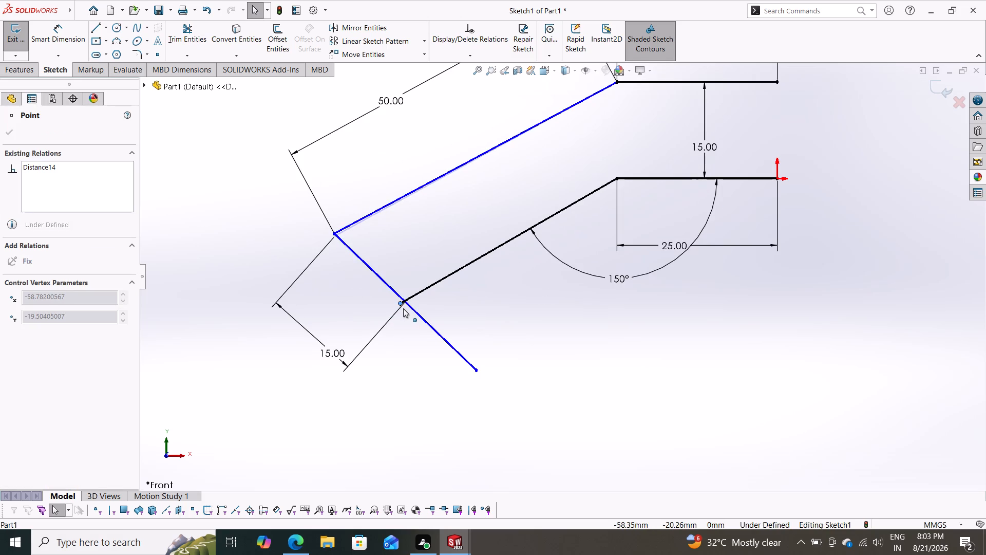
drag(403, 308, 376, 330)
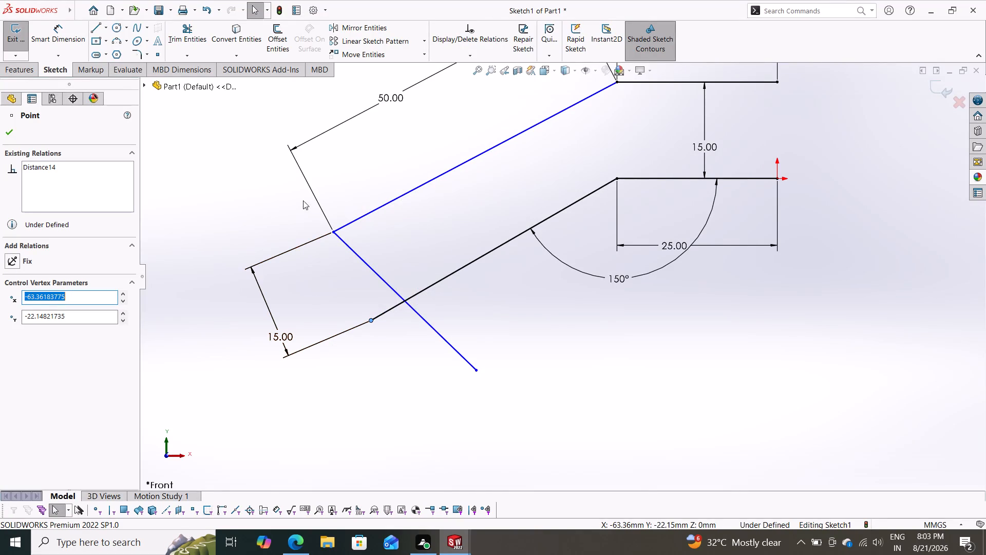
drag(371, 319, 378, 316)
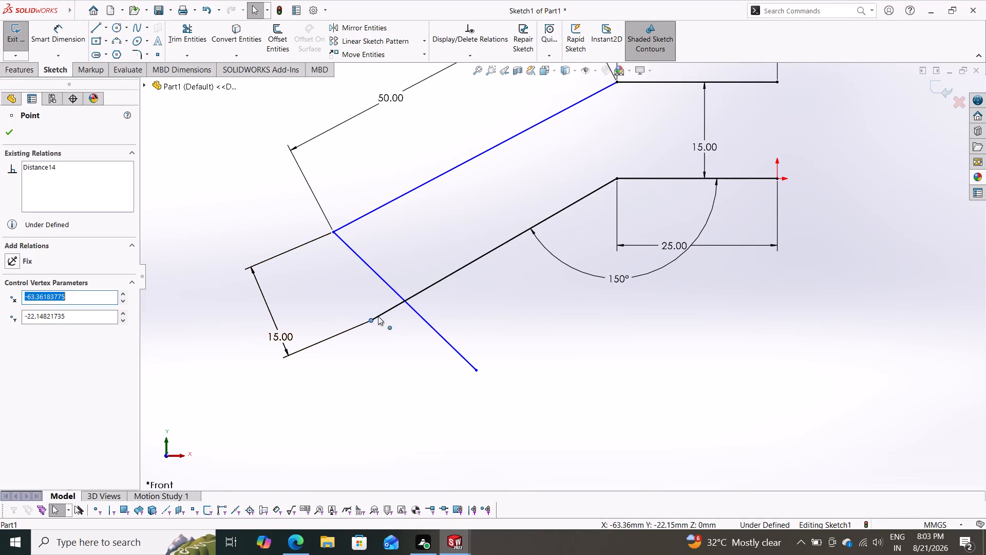
drag(378, 316, 404, 301)
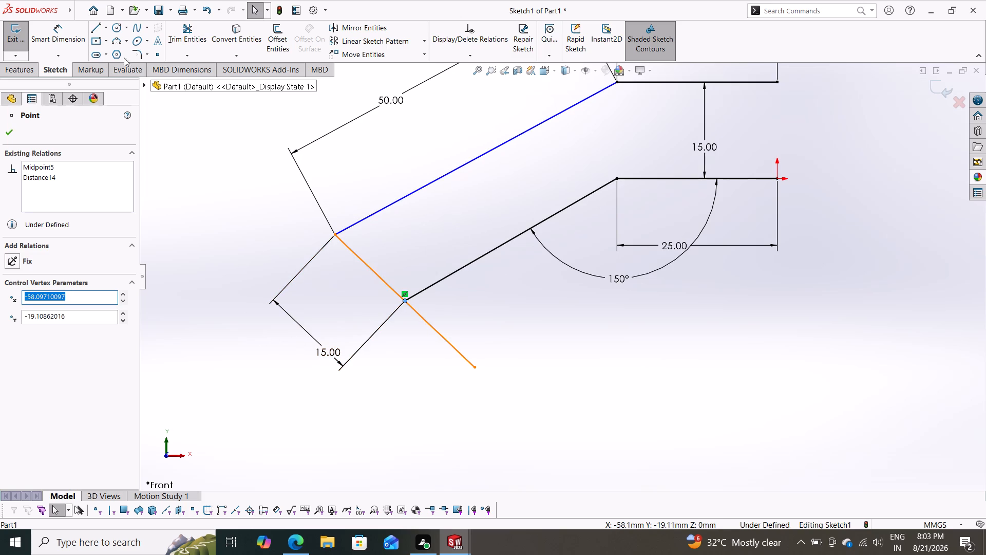
Trim away the part of the end line that extends beyond the lower sloped line.
click(182, 42)
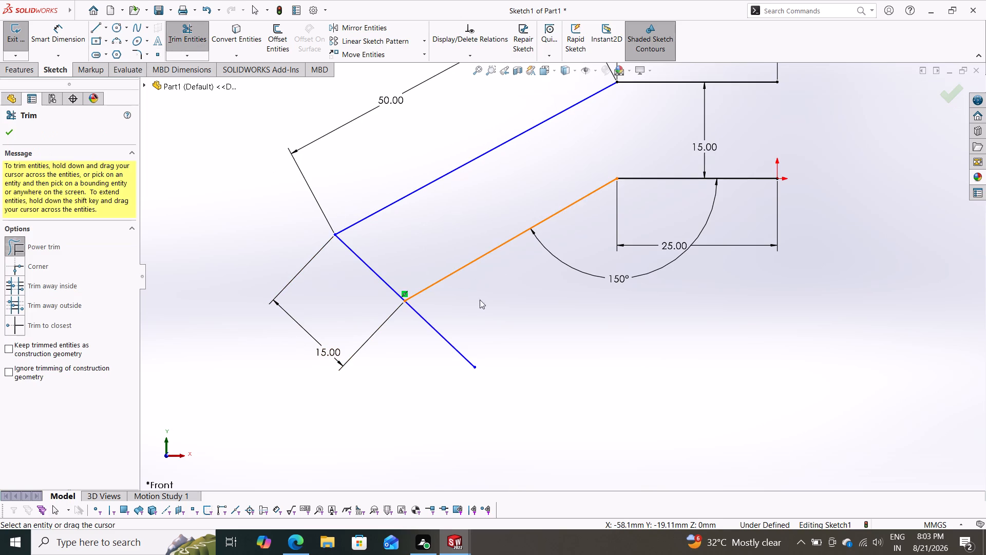
drag(480, 314, 434, 347)
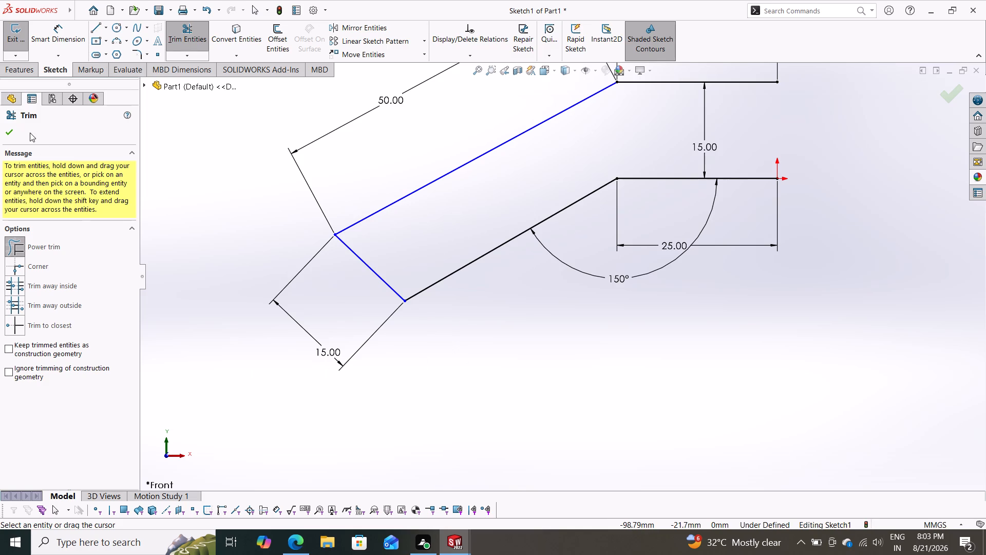
click(11, 134)
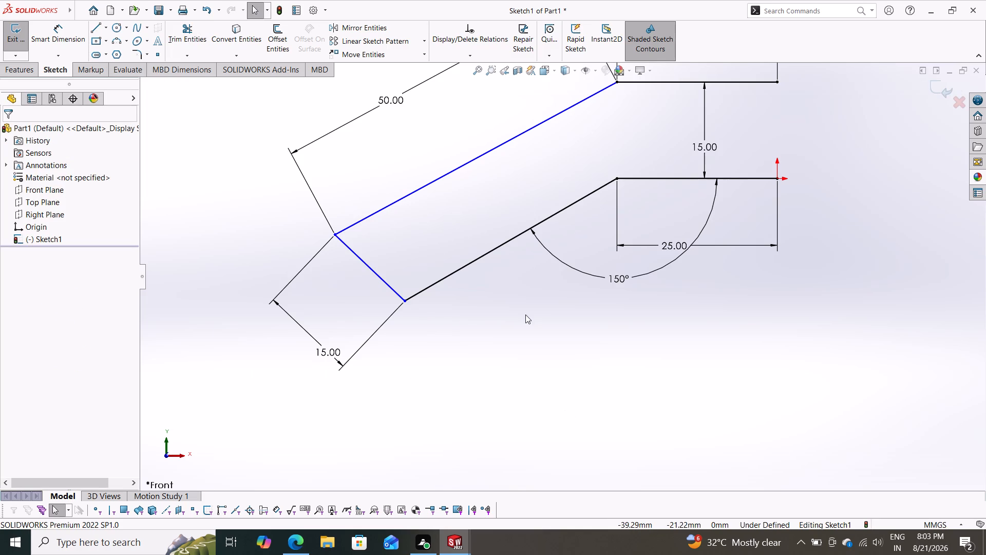
Move the lower corner of the arm's end outward to about X -62.8, Y -21.8 mm.
scroll(514, 316, down, 2)
scroll(480, 321, up, 3)
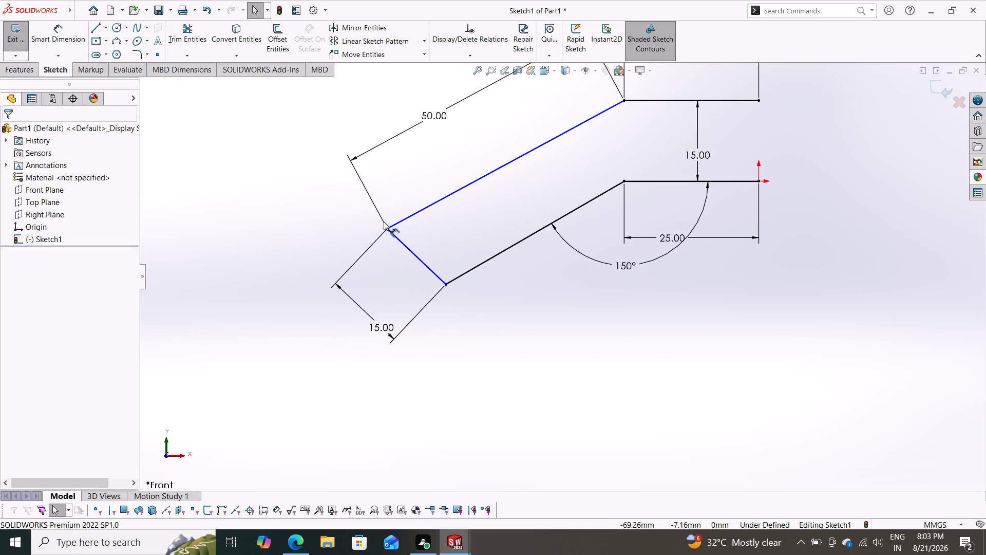
drag(447, 287, 443, 294)
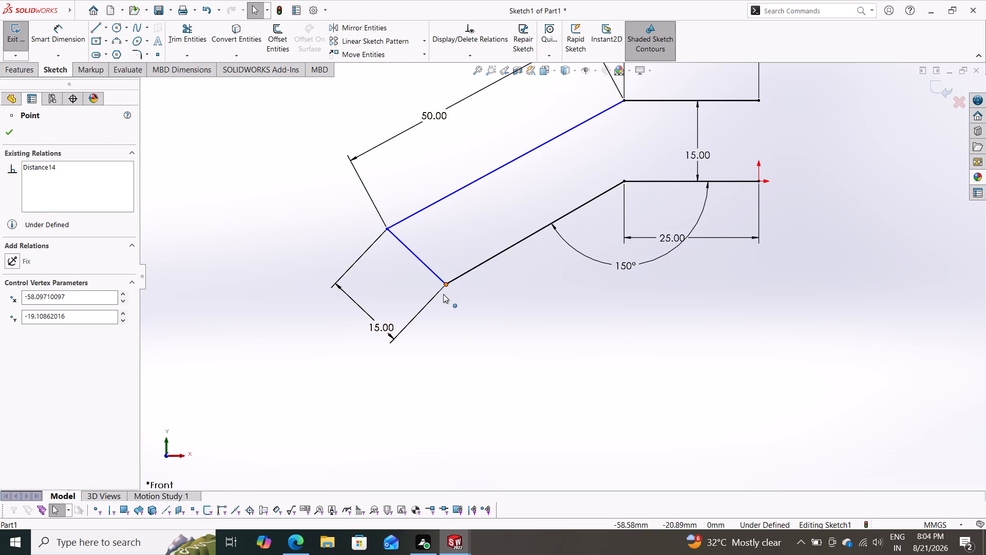
drag(443, 294, 451, 308)
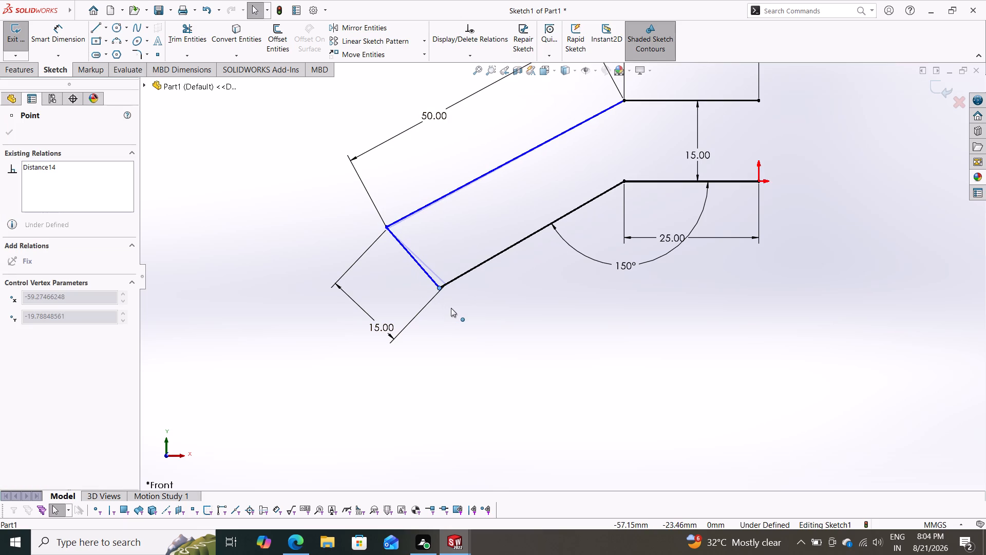
drag(451, 308, 451, 314)
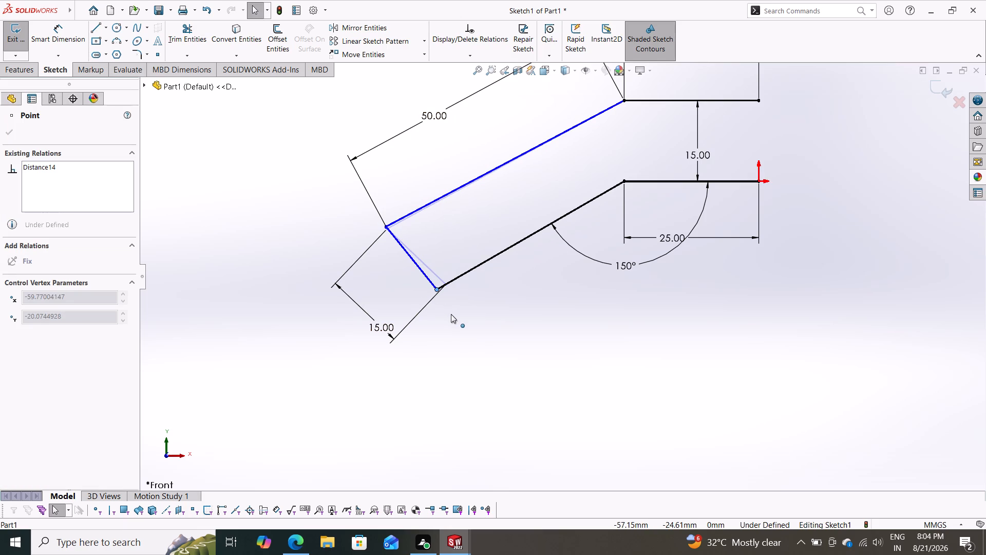
drag(451, 314, 444, 328)
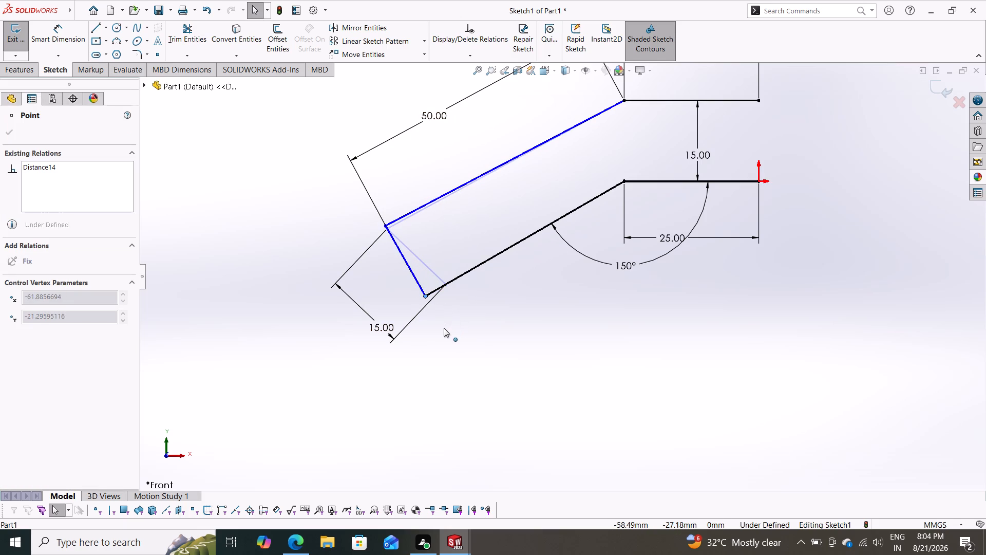
drag(444, 328, 442, 332)
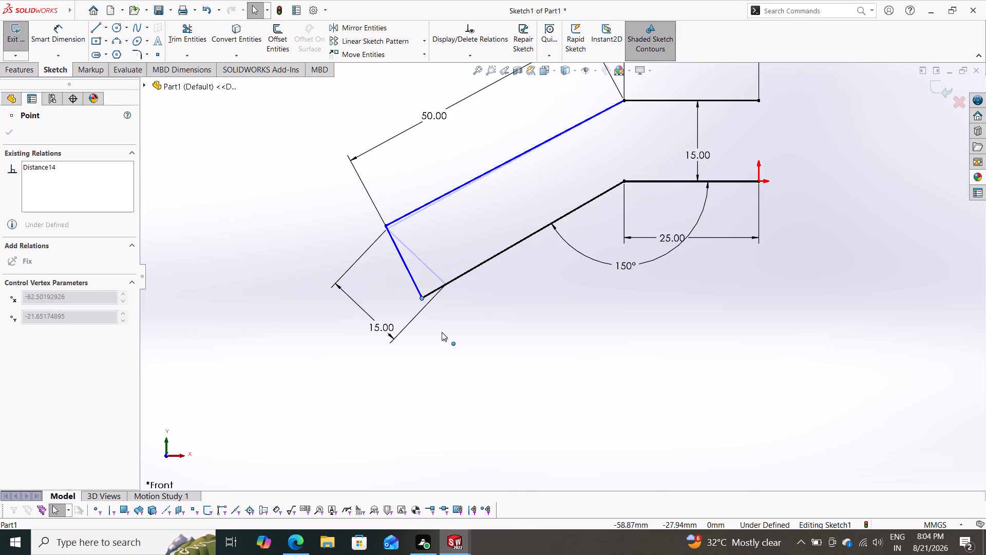
drag(442, 332, 441, 334)
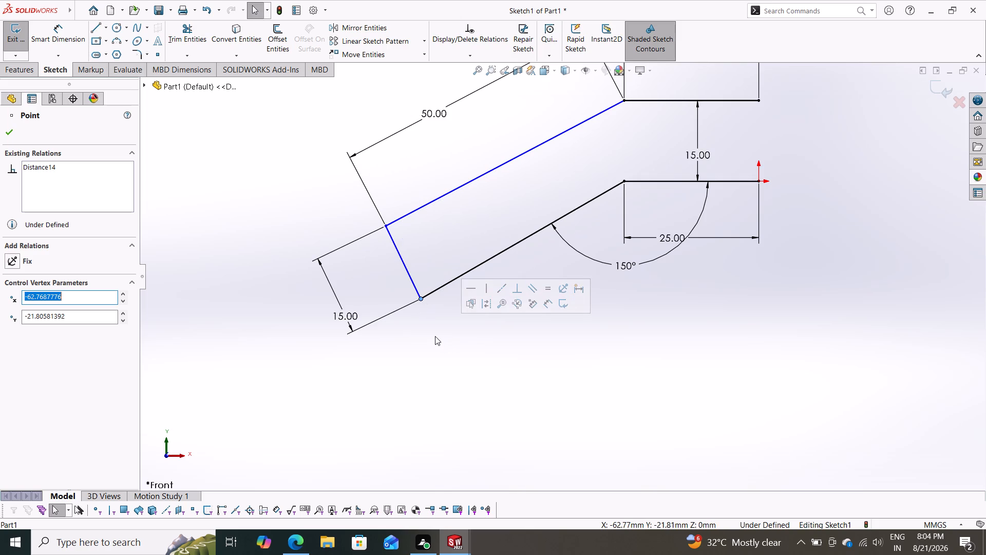
key(Escape)
key(Escape)
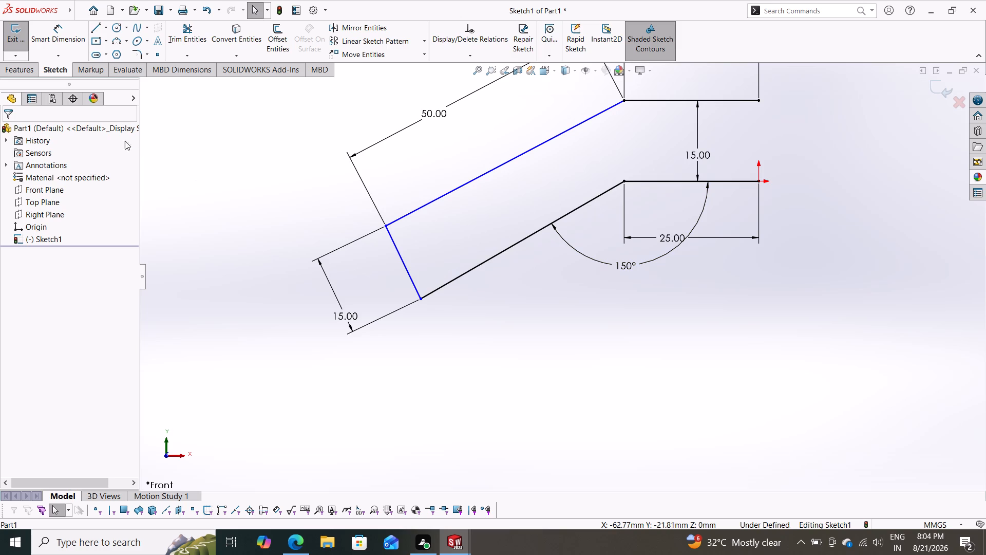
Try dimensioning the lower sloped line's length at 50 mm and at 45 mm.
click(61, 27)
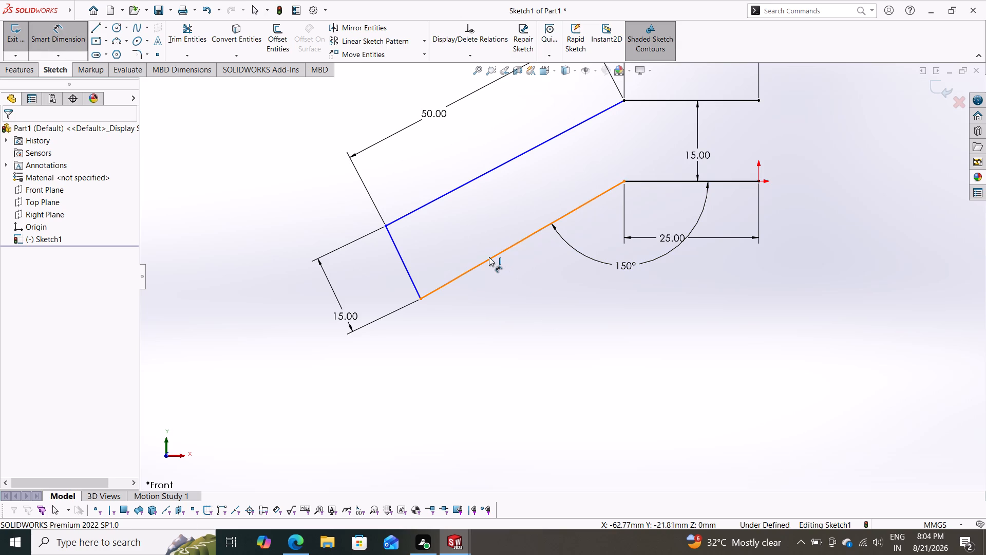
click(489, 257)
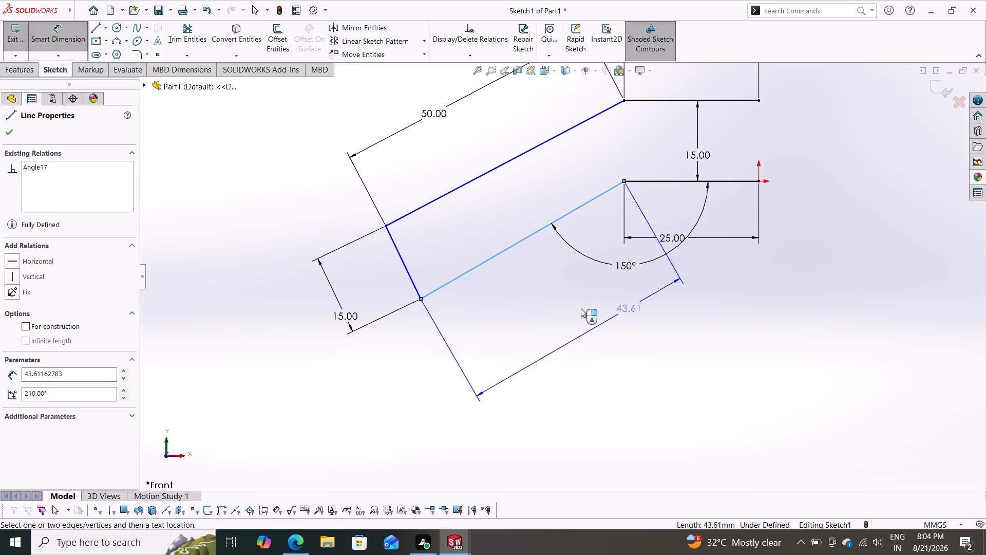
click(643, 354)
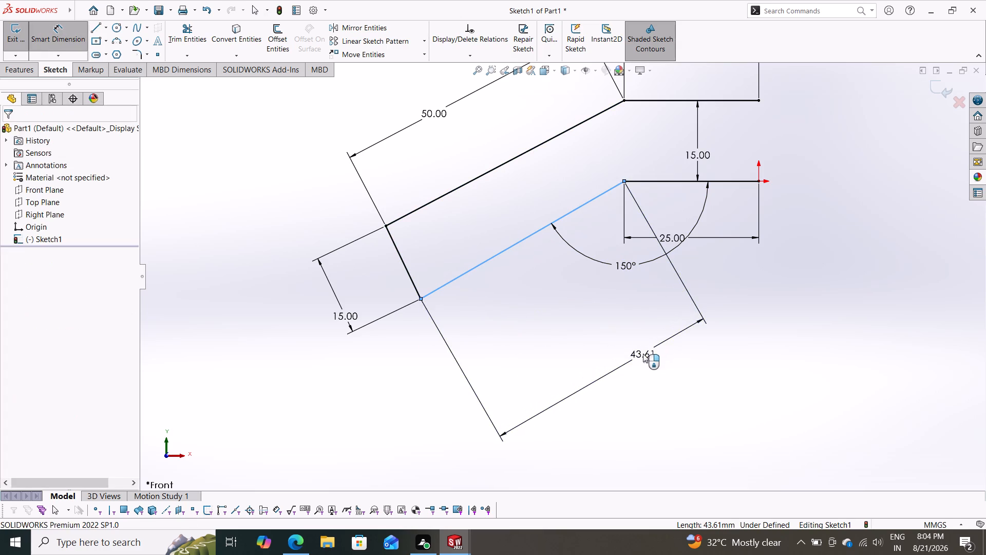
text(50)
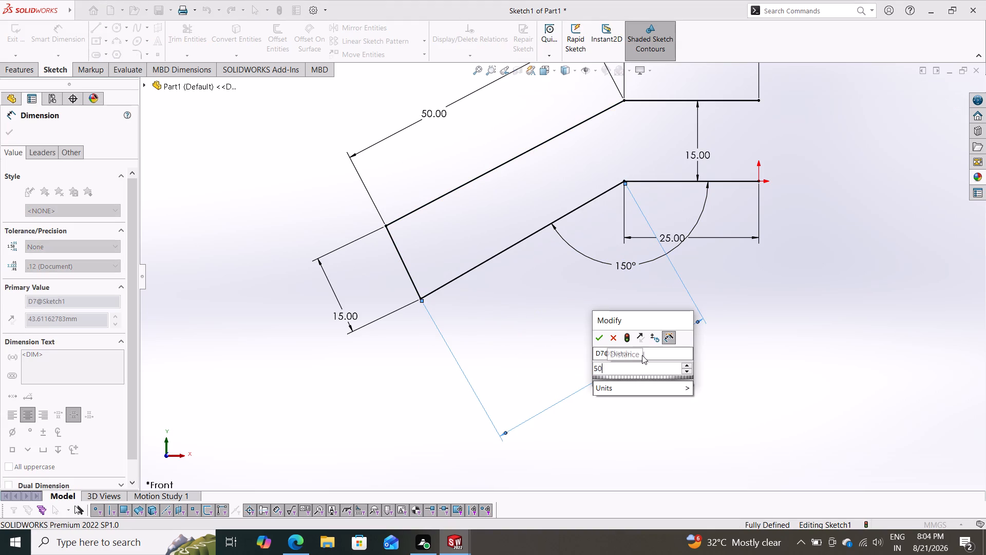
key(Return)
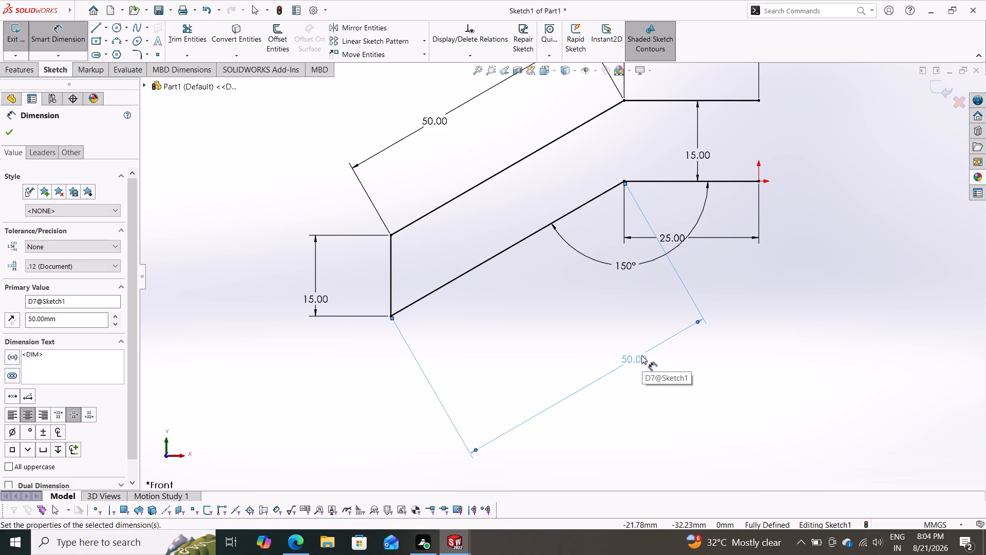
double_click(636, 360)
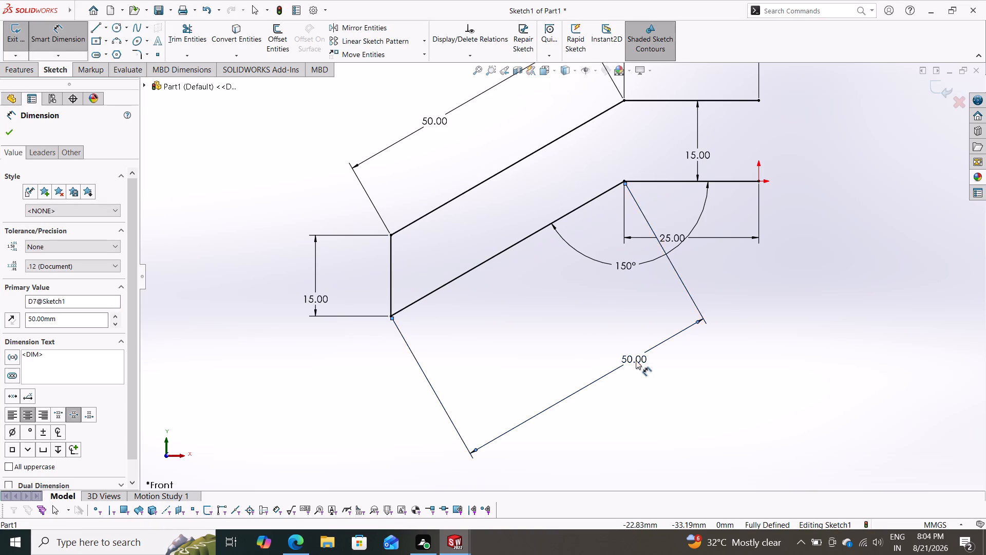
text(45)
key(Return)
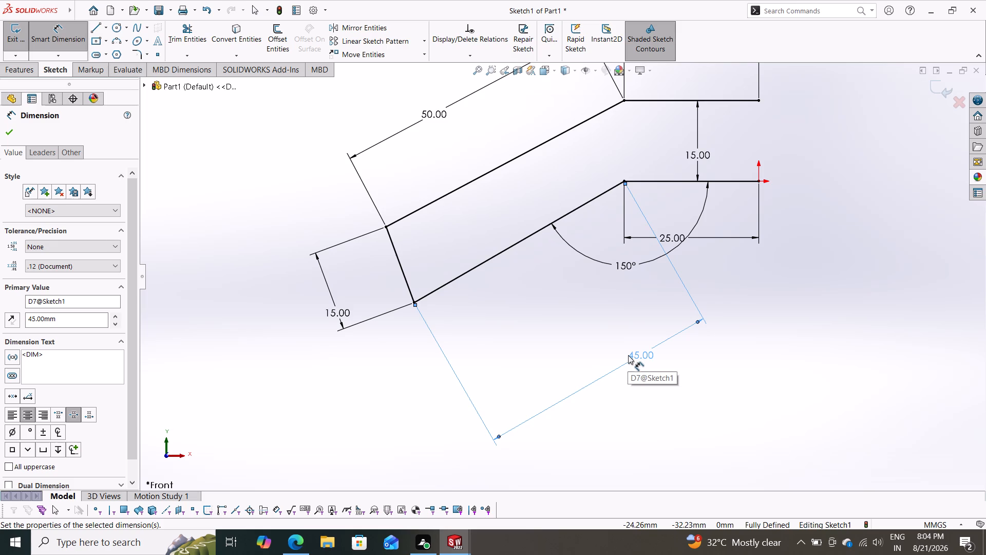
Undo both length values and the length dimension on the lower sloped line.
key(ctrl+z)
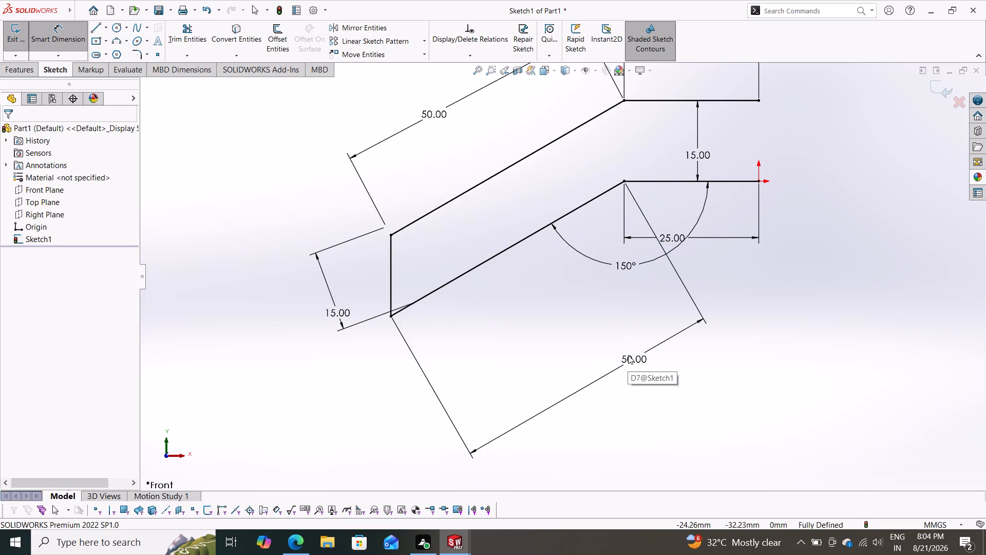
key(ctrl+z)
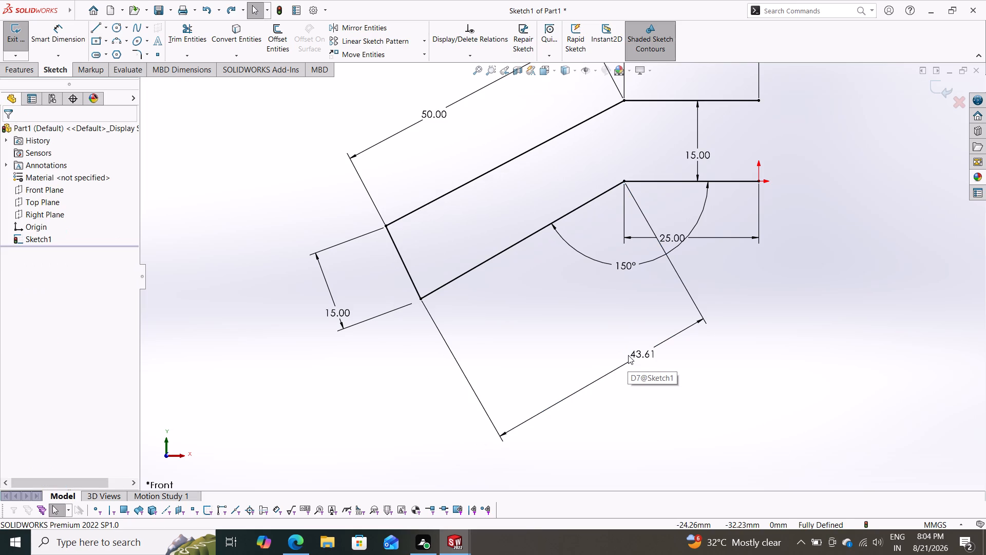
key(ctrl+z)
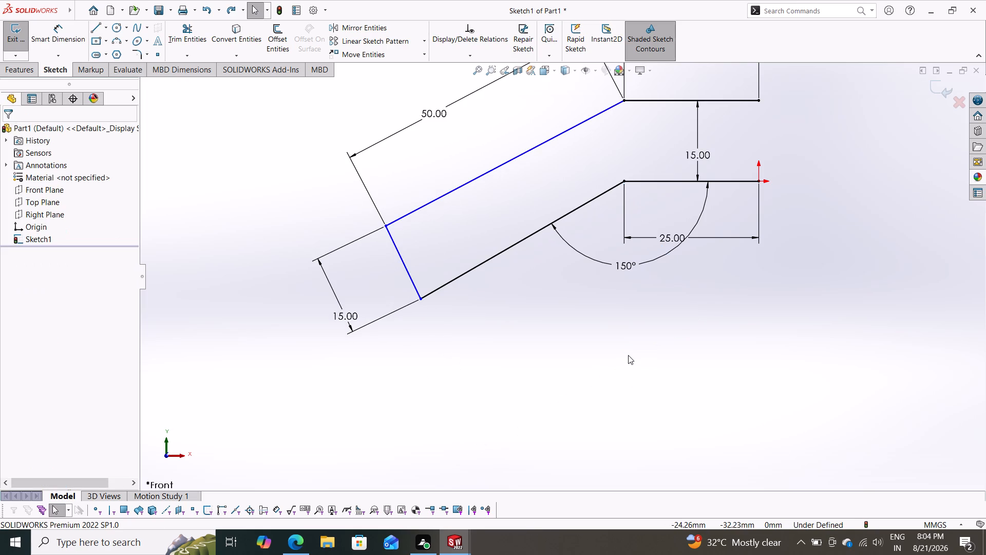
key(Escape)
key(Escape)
Move the lower corner of the arm's end to about X -62.0, Y -21.4 mm.
scroll(473, 290, down, 2)
scroll(476, 300, up, 6)
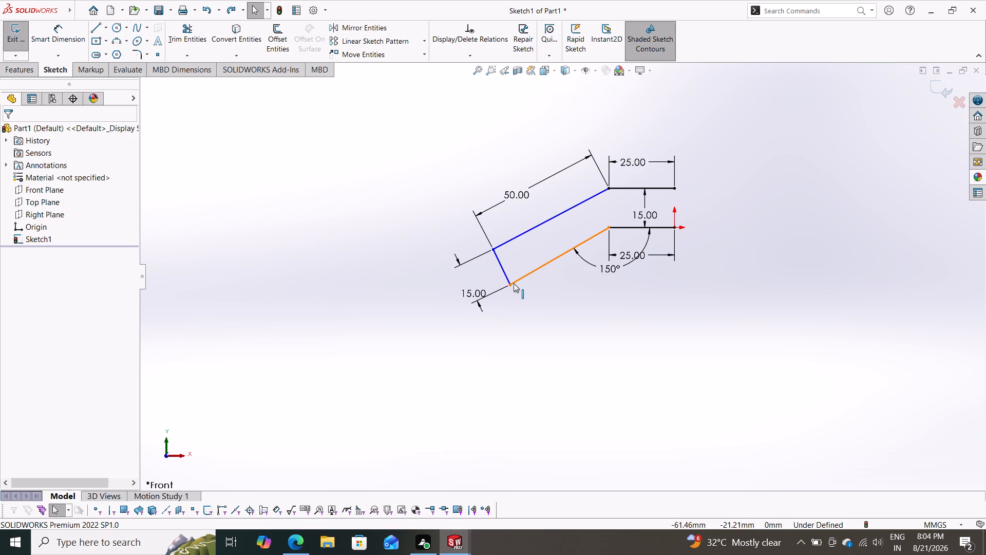
drag(509, 285, 517, 289)
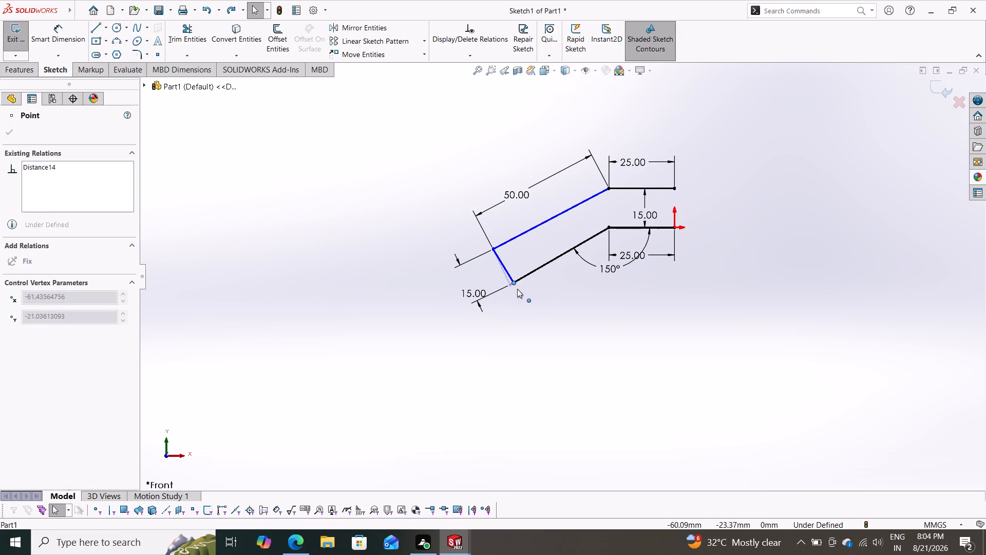
drag(517, 289, 526, 296)
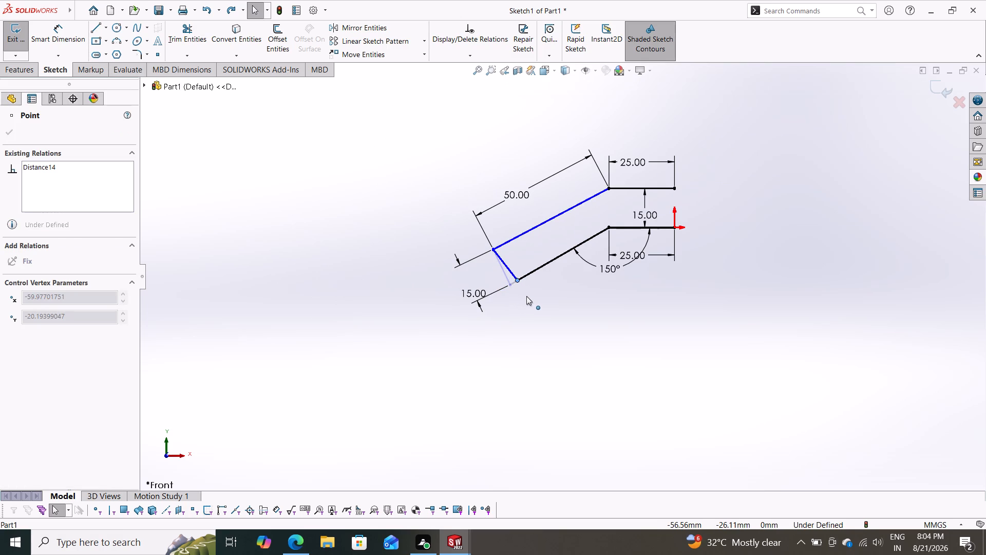
drag(526, 296, 524, 300)
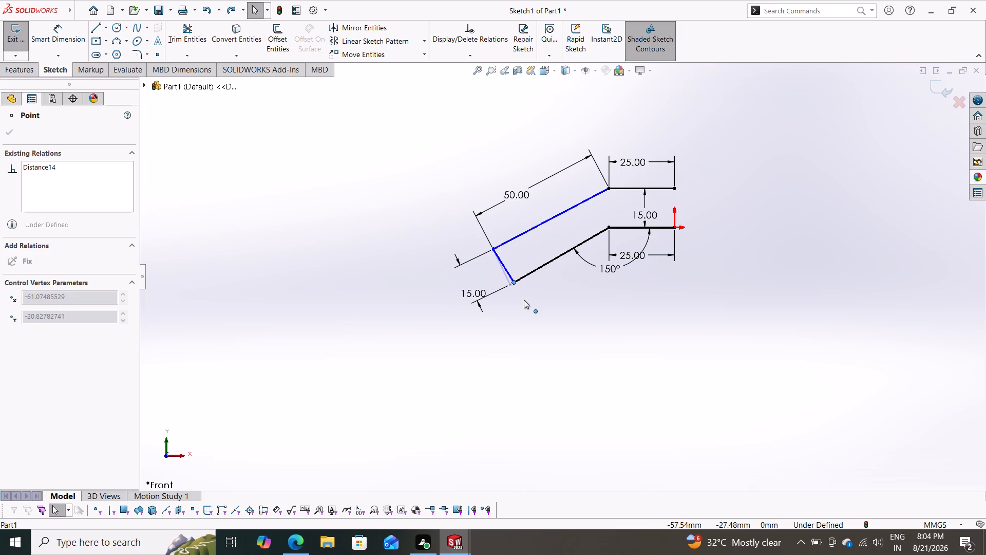
drag(524, 300, 522, 301)
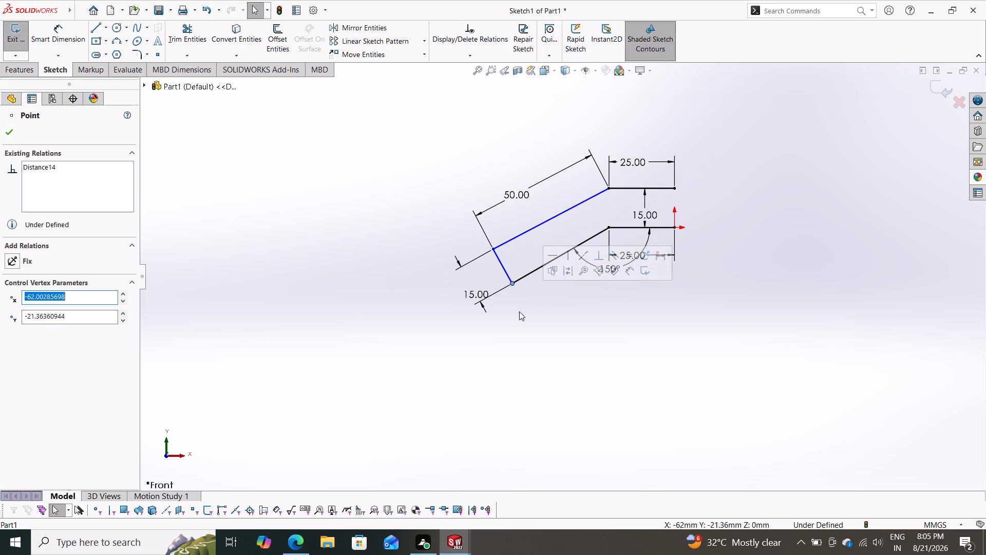
key(Escape)
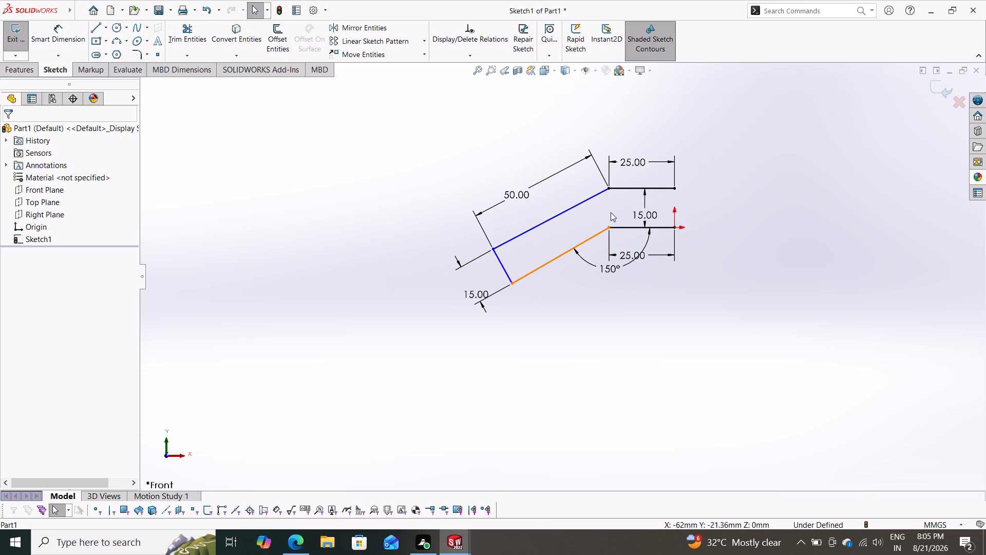
Dimension the angle between the upper sloped line and the upper horizontal line with Smart Dimension.
scroll(604, 207, down, 2)
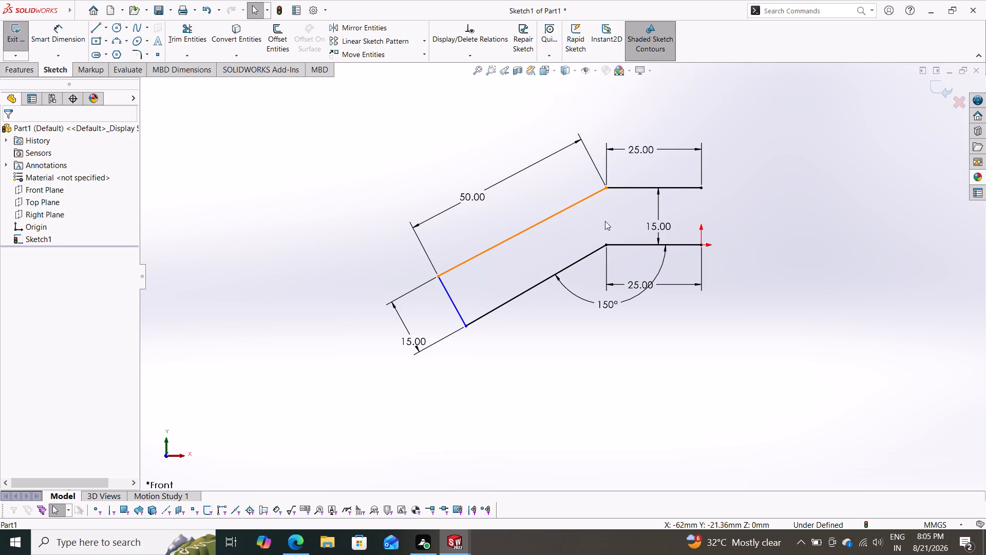
click(65, 38)
click(572, 207)
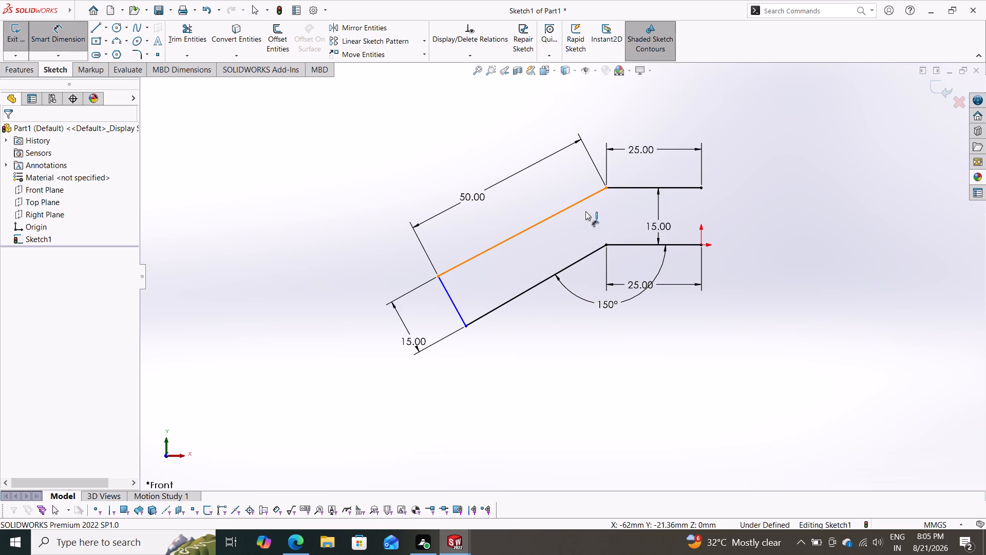
click(632, 187)
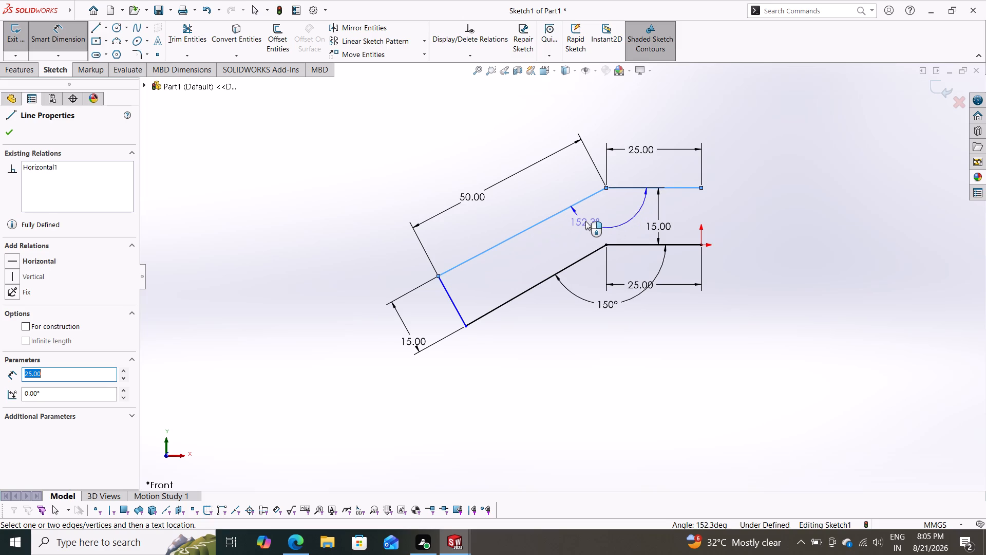
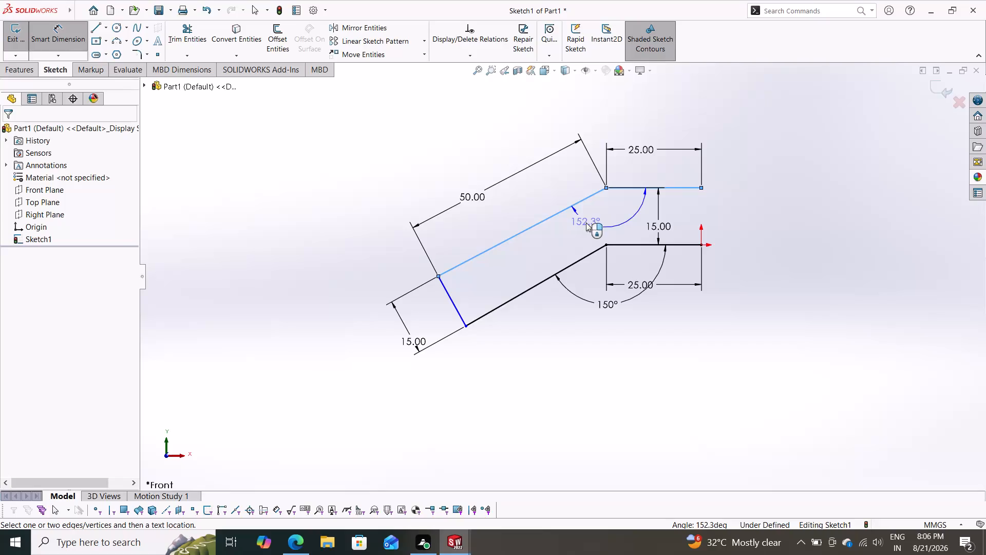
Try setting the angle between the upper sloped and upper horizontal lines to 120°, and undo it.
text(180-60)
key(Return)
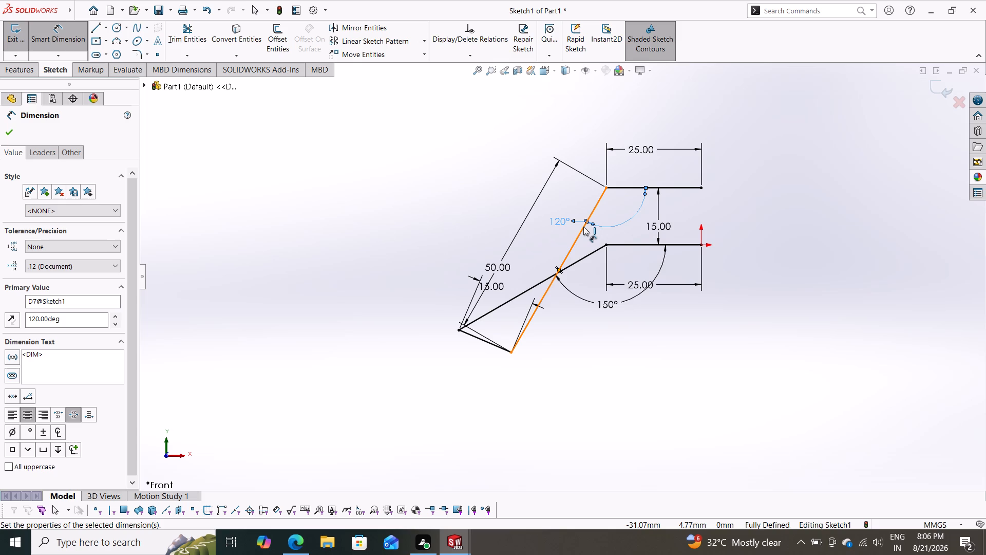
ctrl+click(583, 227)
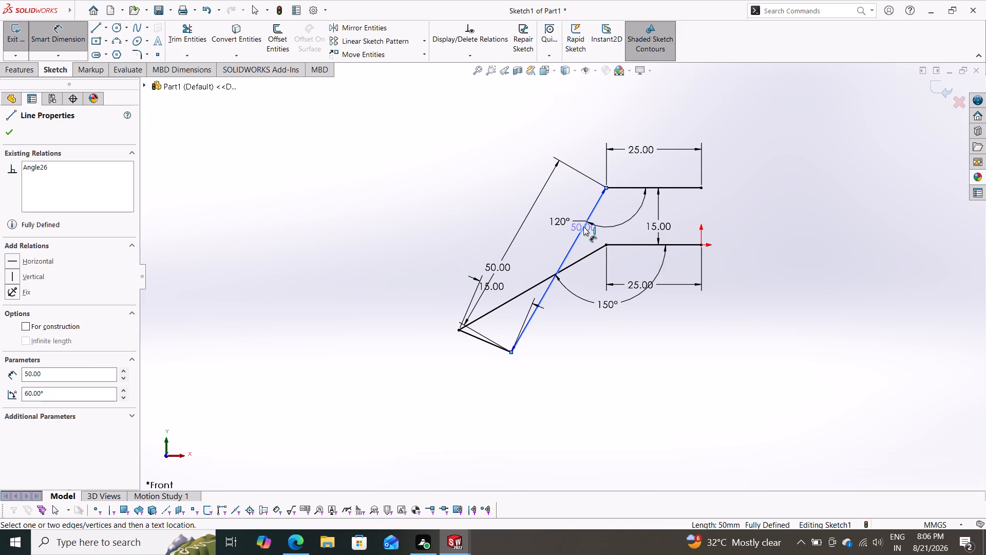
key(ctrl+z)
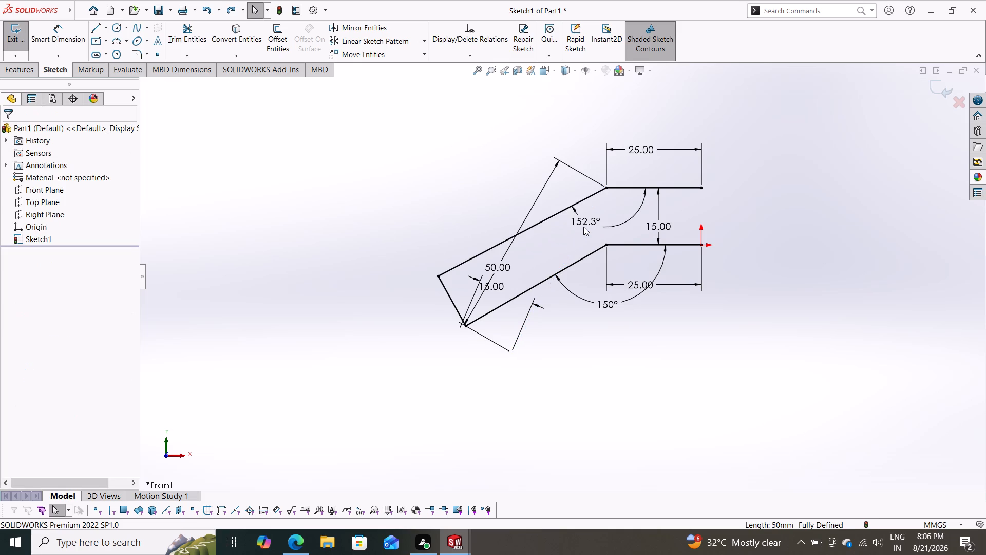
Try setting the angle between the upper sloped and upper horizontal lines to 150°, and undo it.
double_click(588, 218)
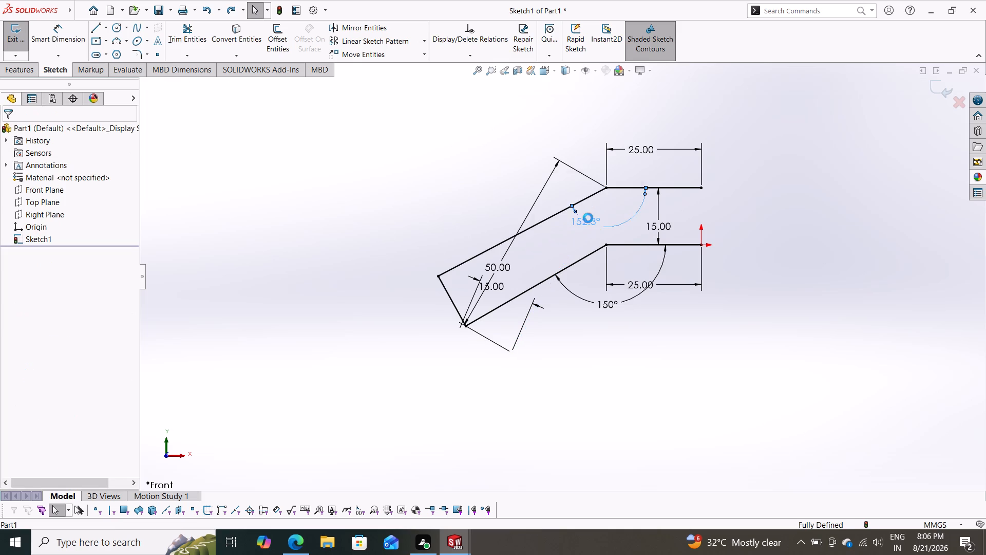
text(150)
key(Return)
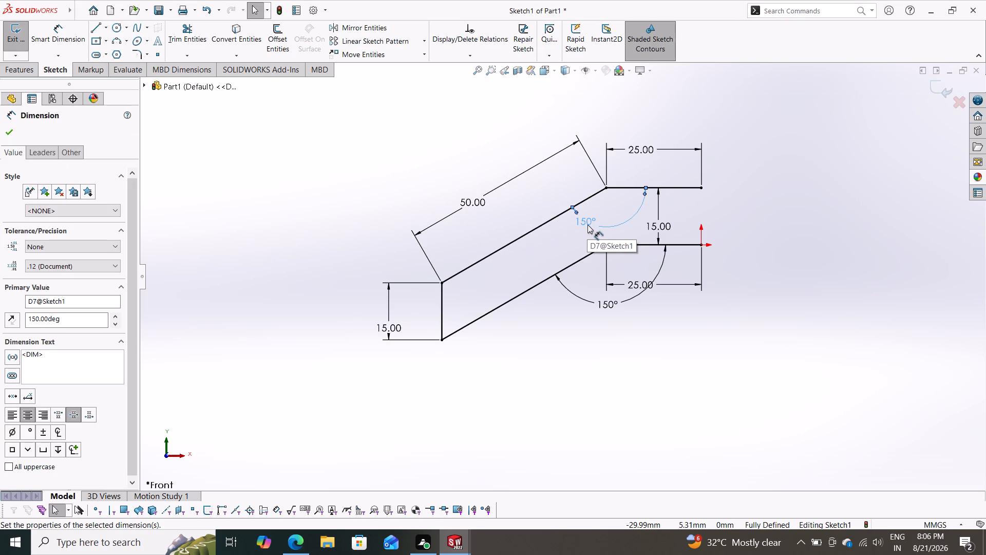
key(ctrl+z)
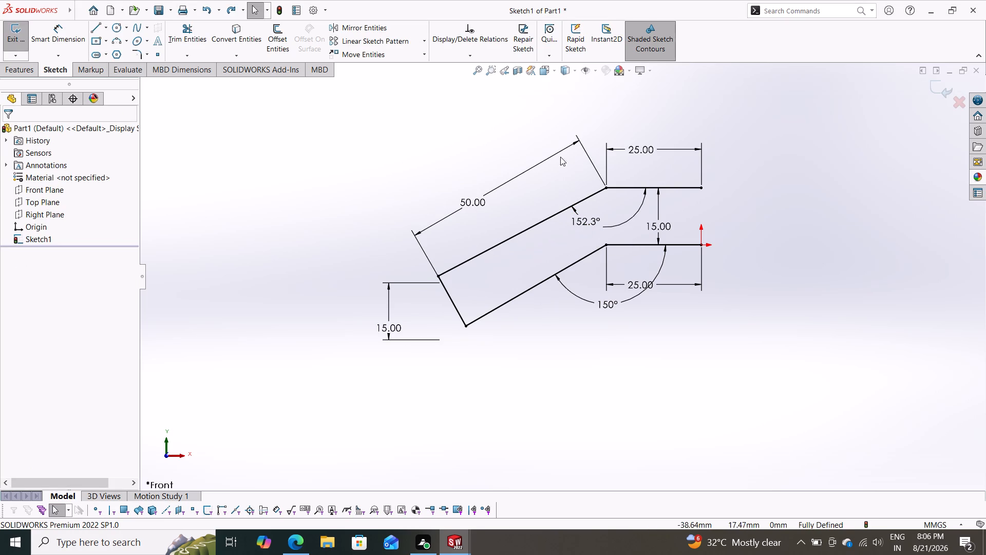
Delete the angle dimension between the upper sloped and upper horizontal lines.
right_click(585, 225)
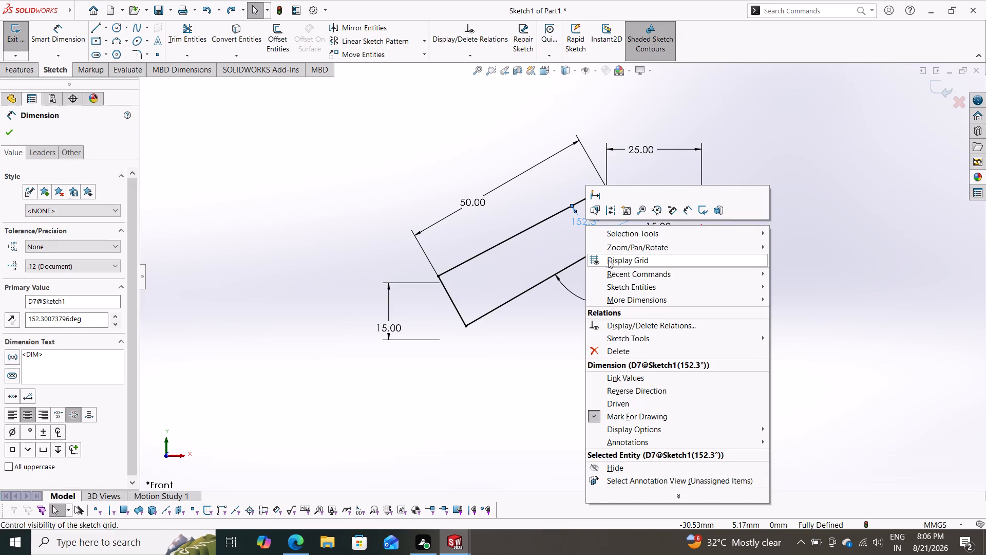
click(633, 353)
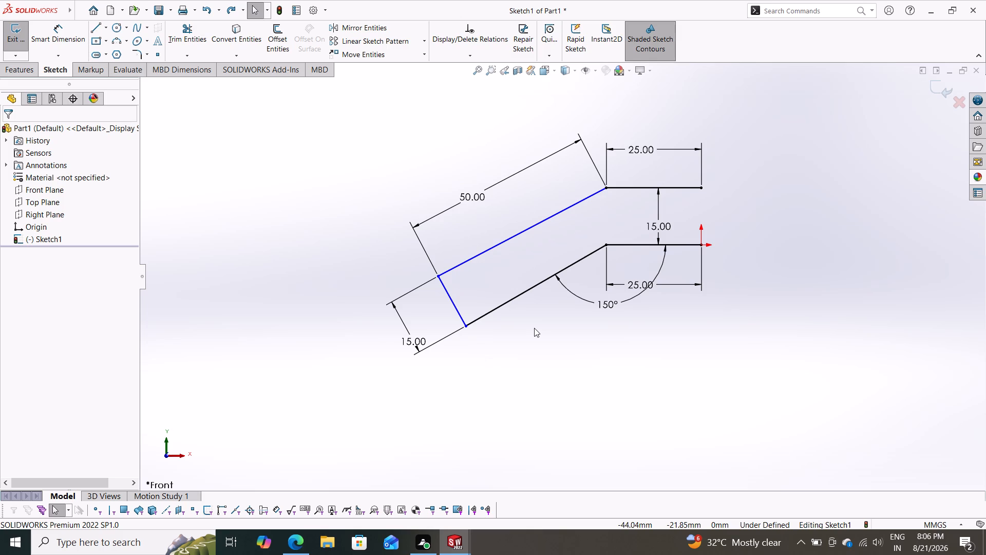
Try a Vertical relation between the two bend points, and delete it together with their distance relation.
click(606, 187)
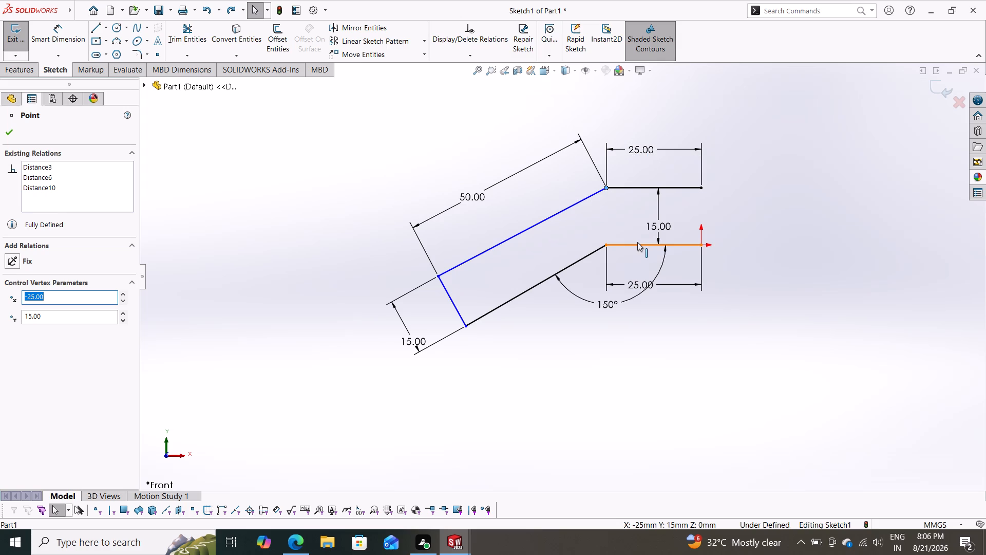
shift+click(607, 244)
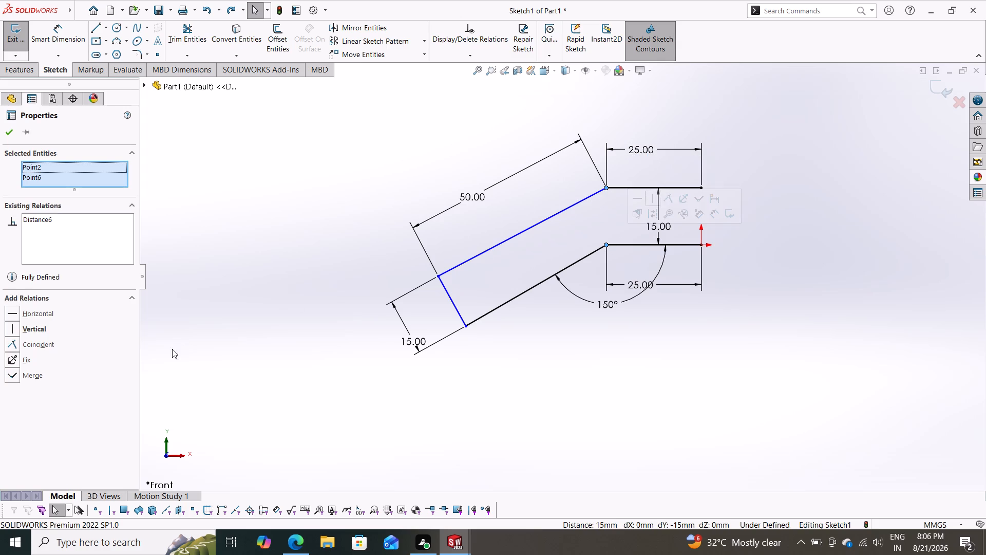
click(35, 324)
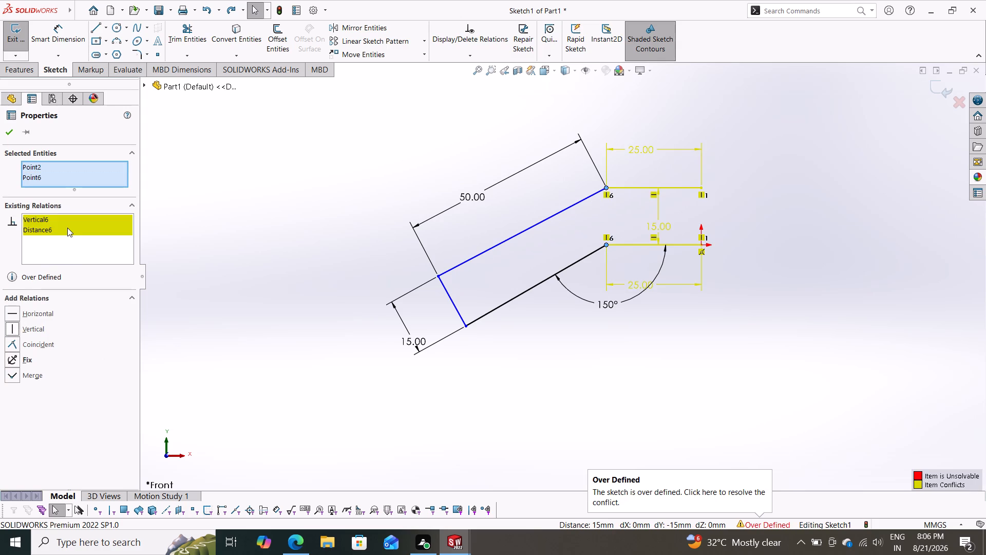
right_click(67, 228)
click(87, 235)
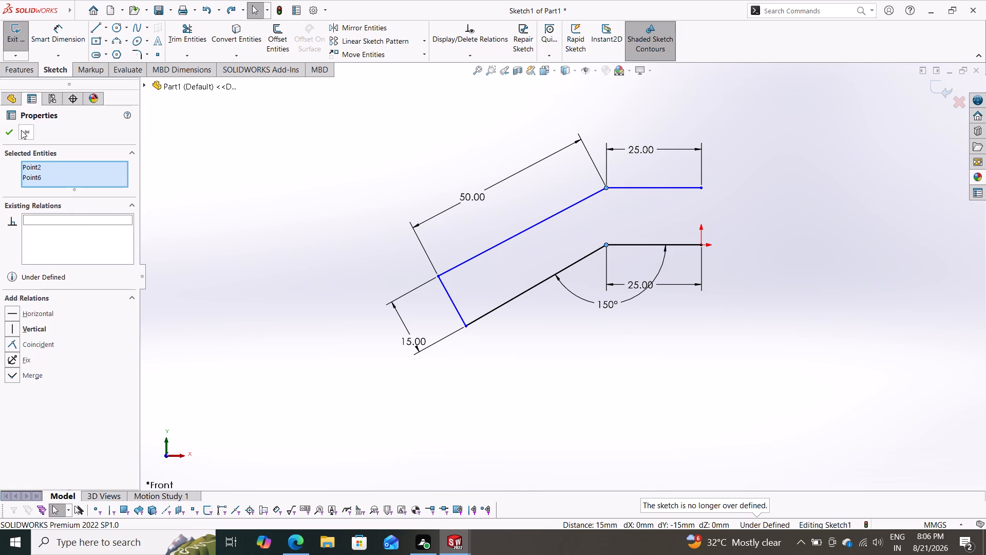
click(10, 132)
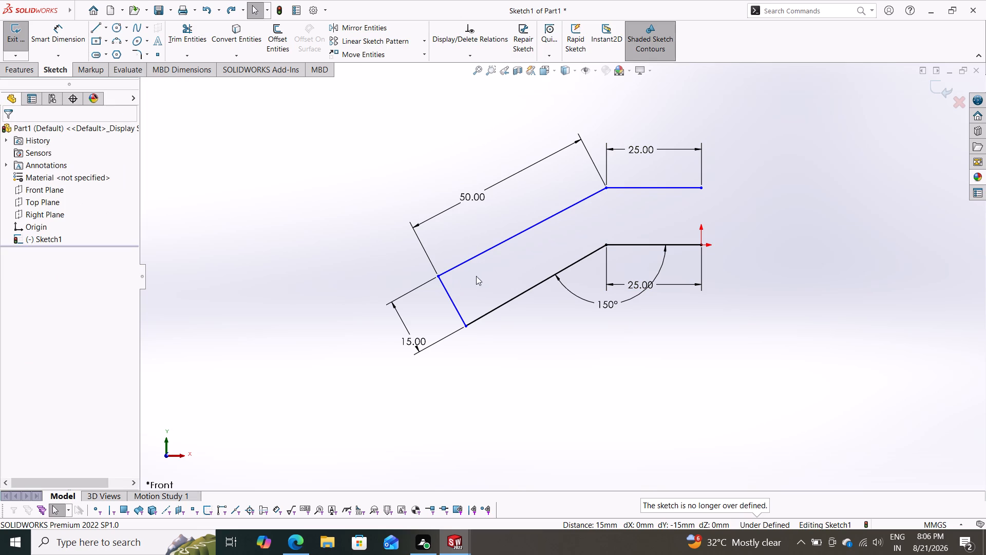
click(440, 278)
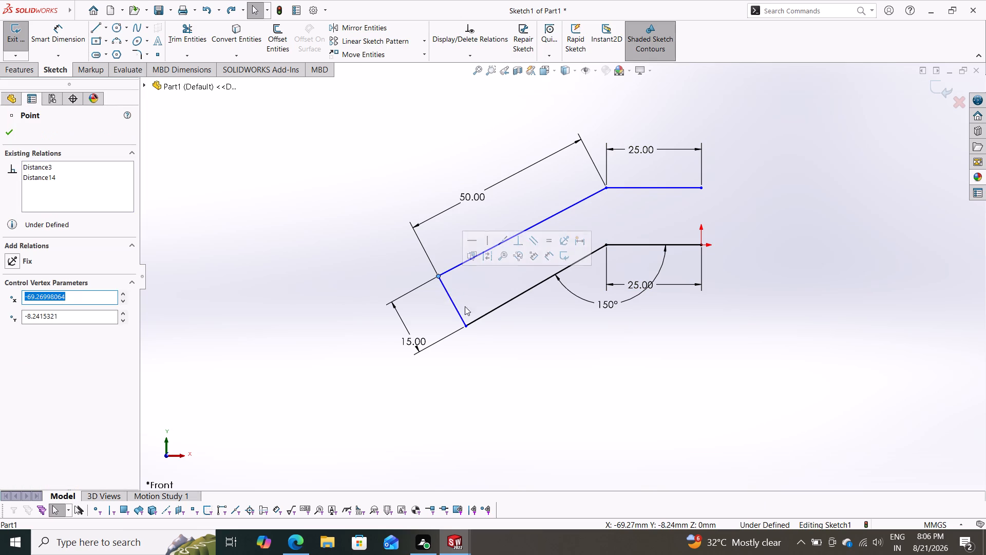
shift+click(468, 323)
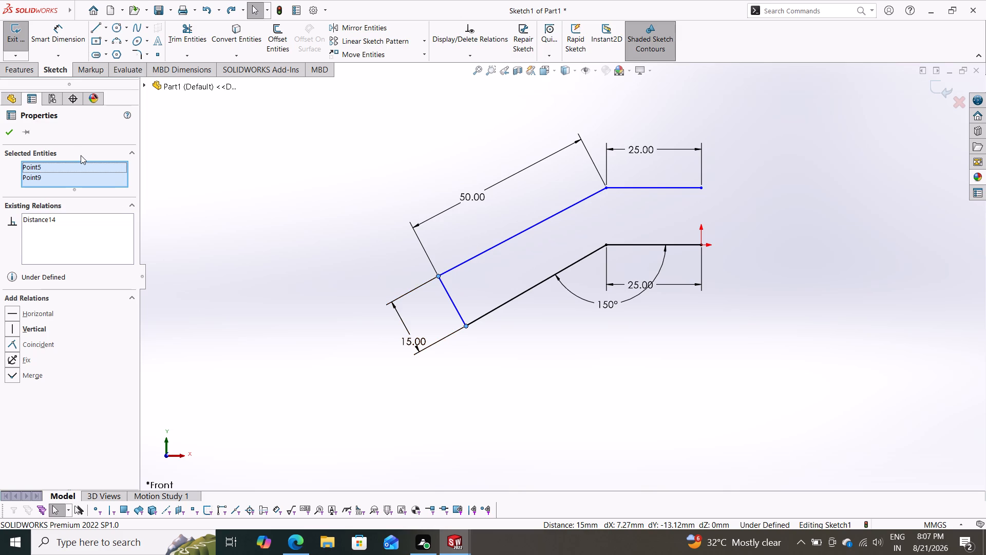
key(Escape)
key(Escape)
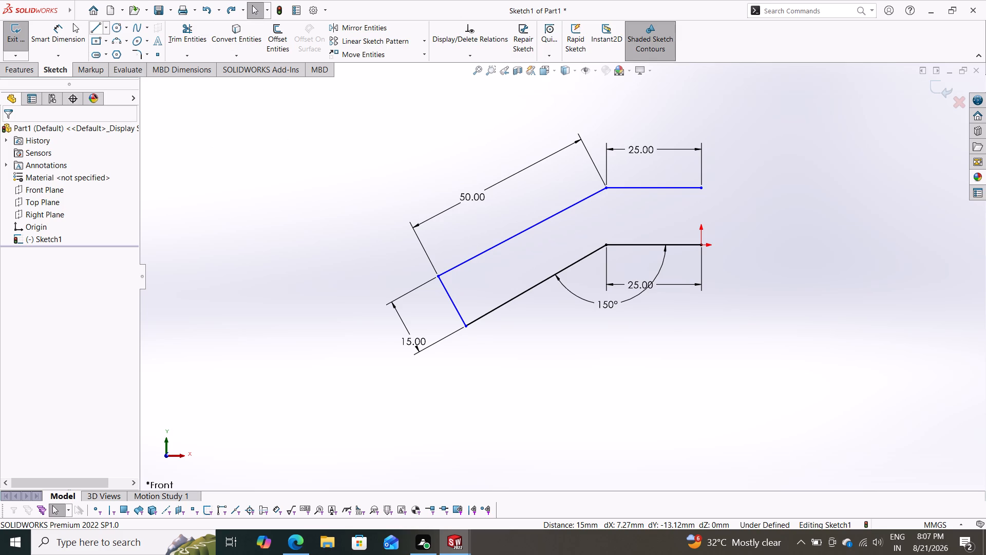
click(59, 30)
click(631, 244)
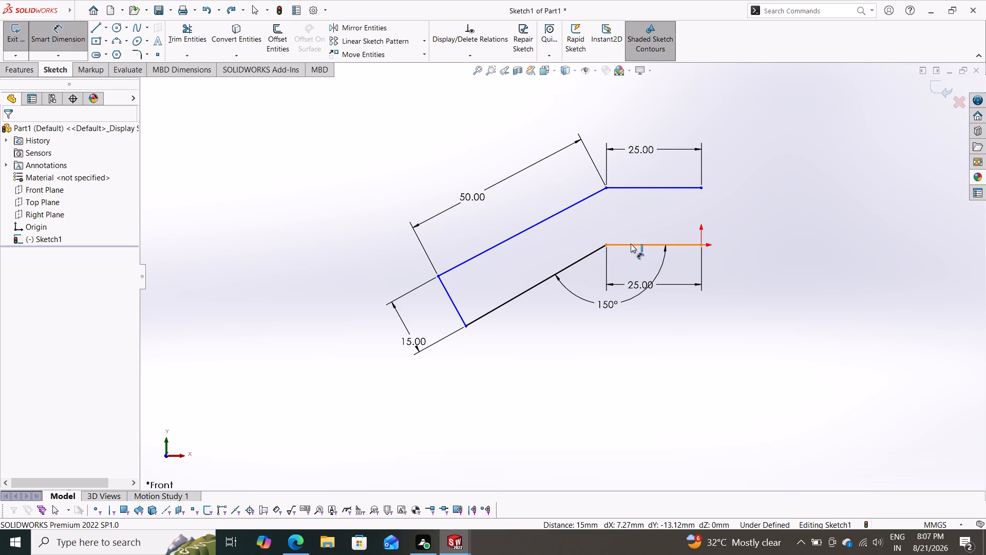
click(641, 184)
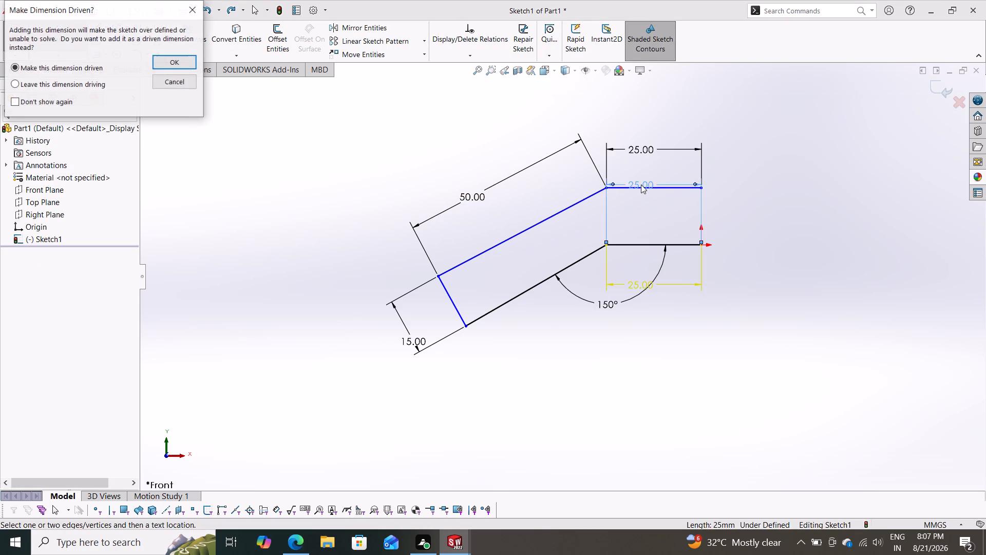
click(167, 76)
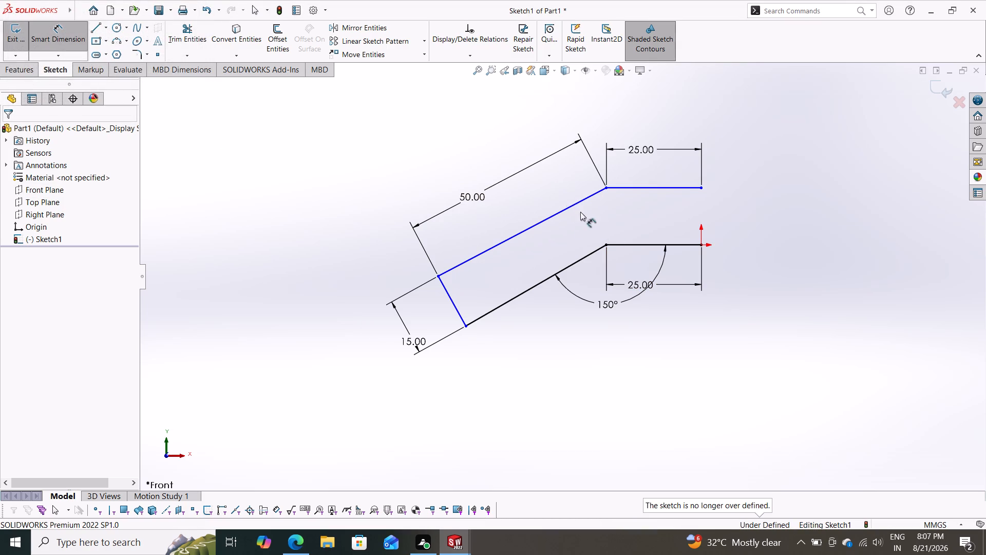
Dimension the vertical distance between the upper and lower horizontal lines with Smart Dimension.
drag(653, 243, 652, 238)
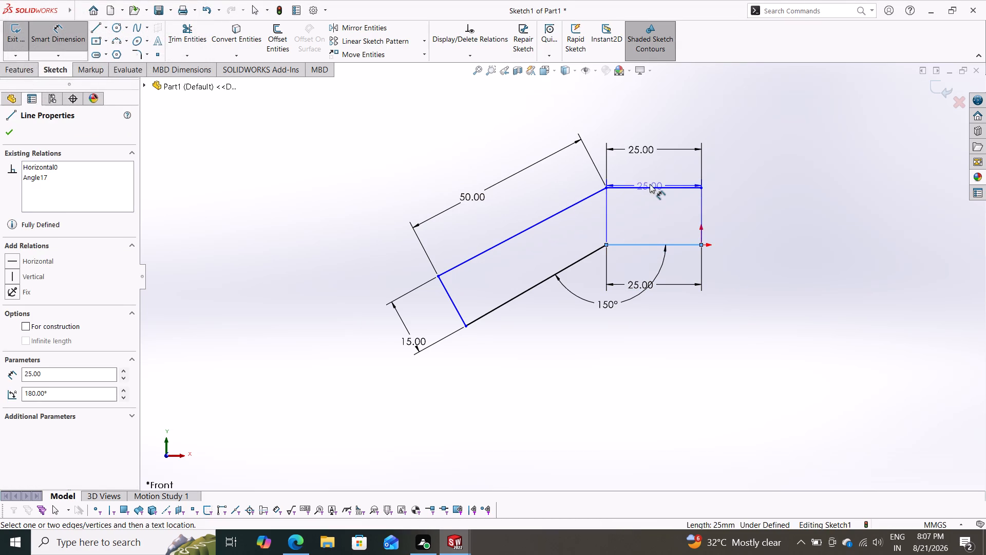
click(648, 186)
click(645, 216)
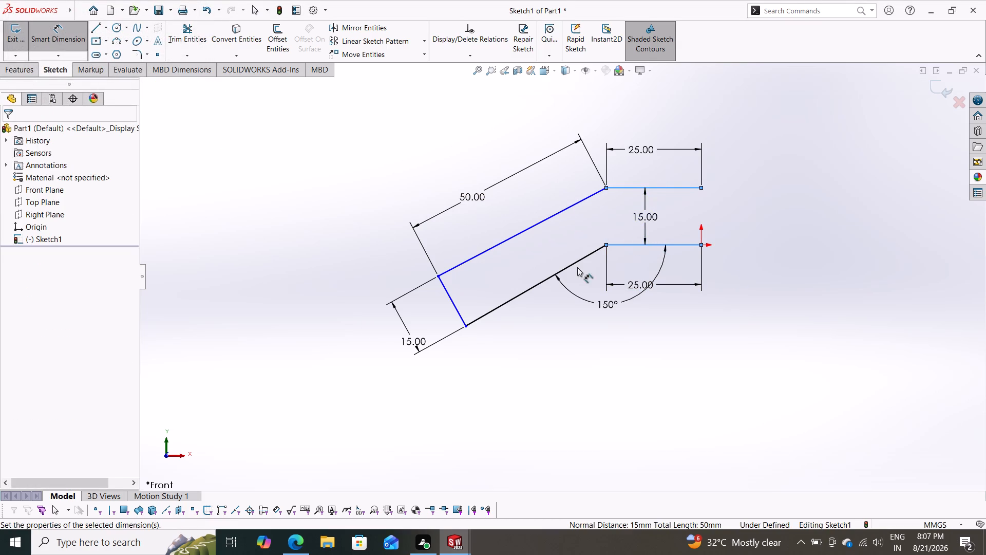
click(602, 203)
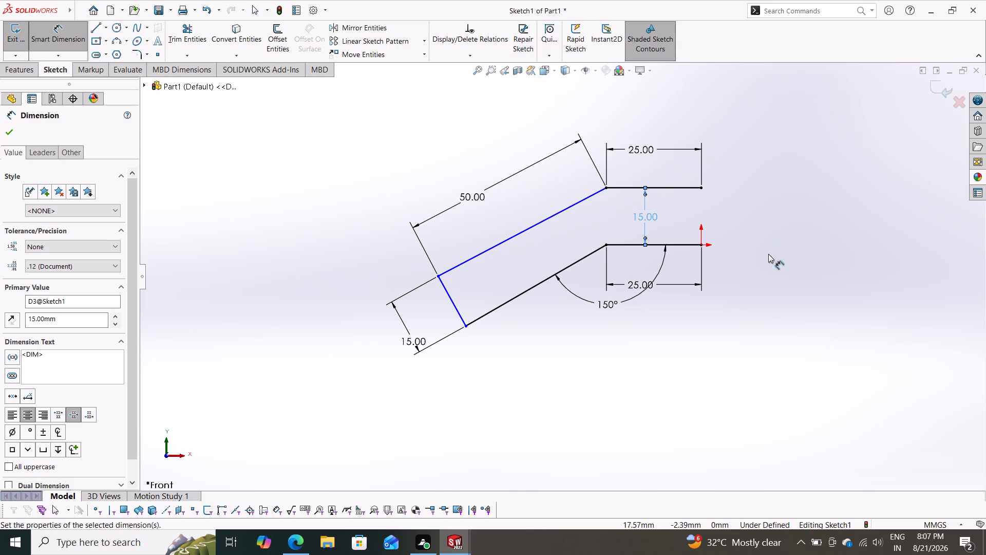
click(15, 133)
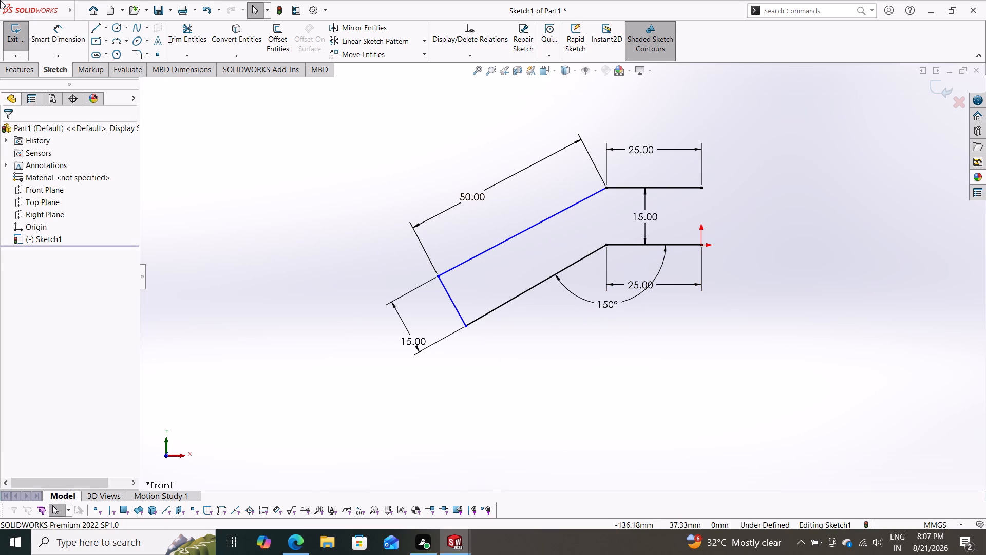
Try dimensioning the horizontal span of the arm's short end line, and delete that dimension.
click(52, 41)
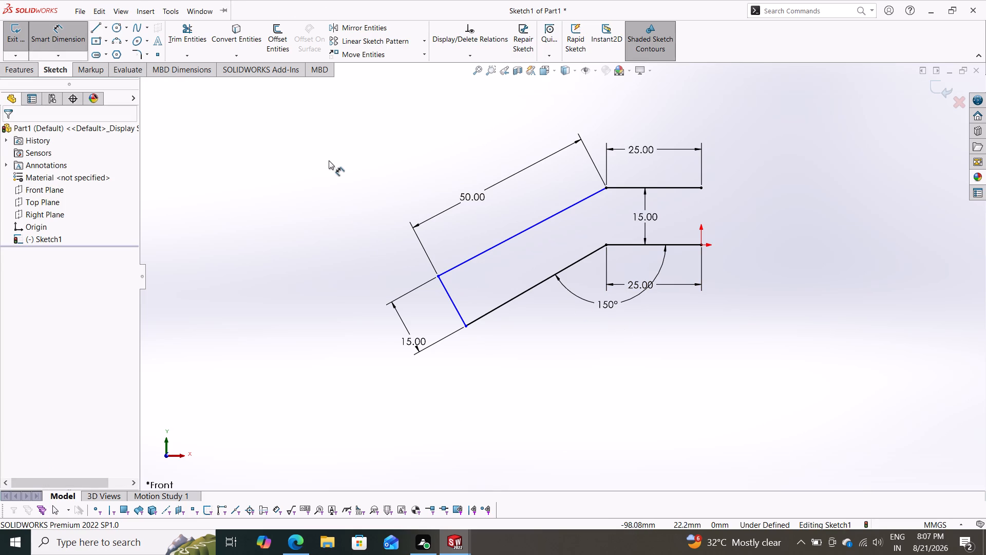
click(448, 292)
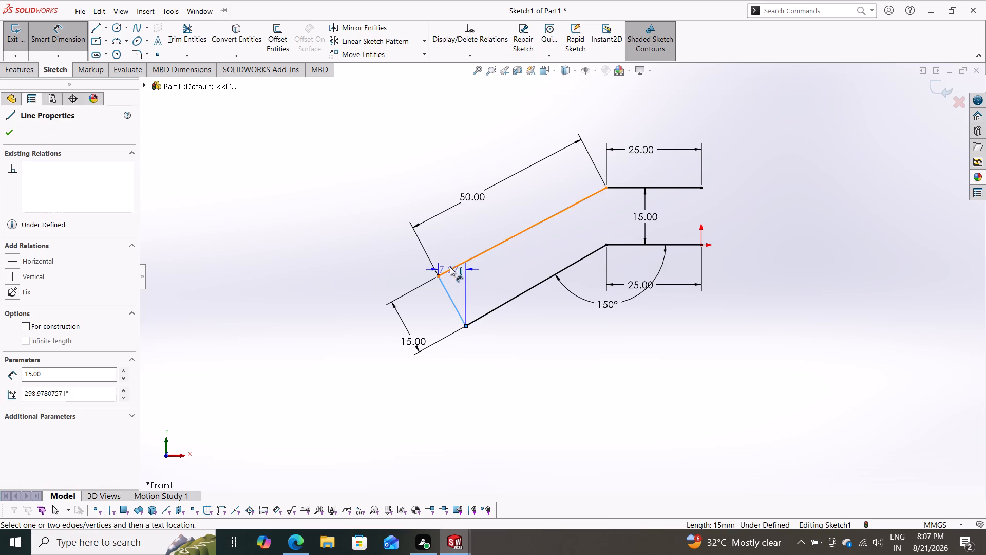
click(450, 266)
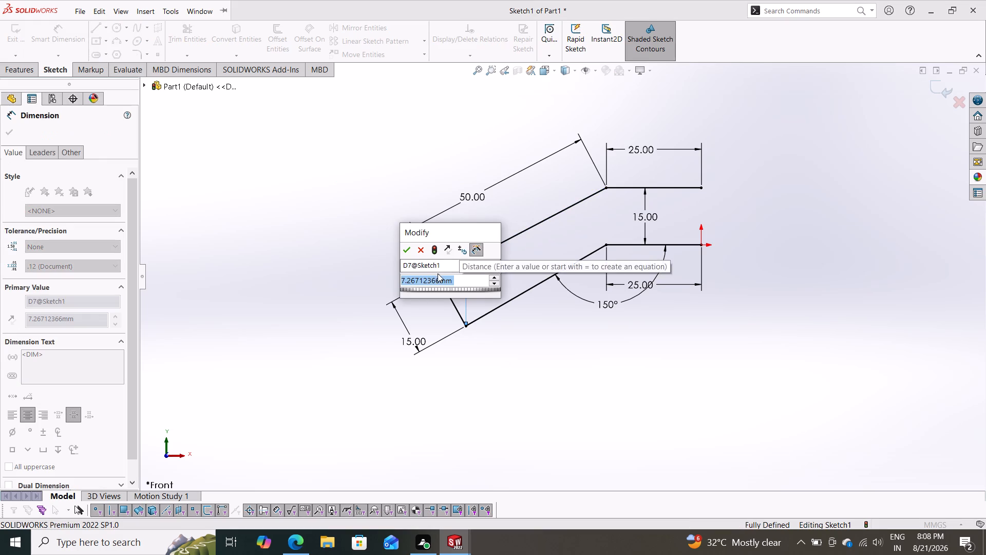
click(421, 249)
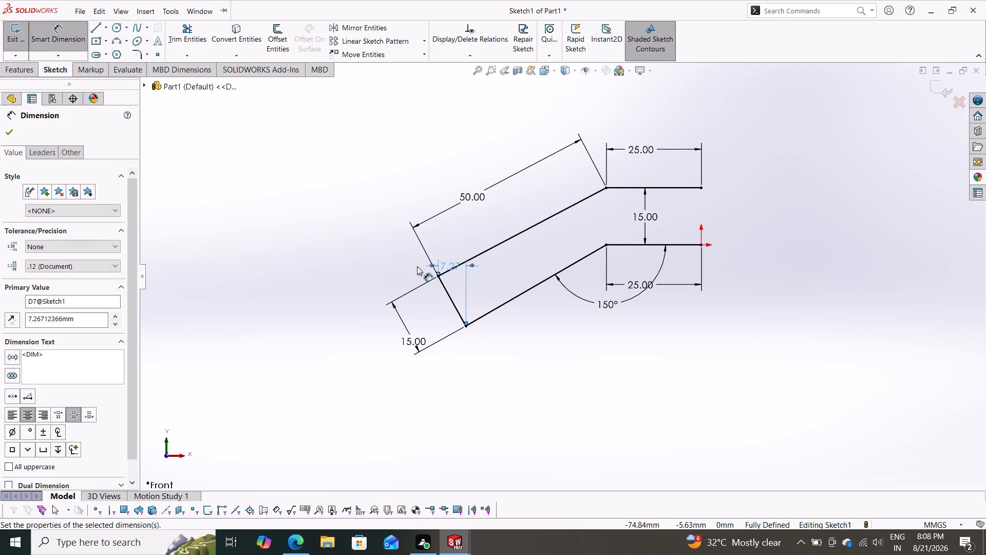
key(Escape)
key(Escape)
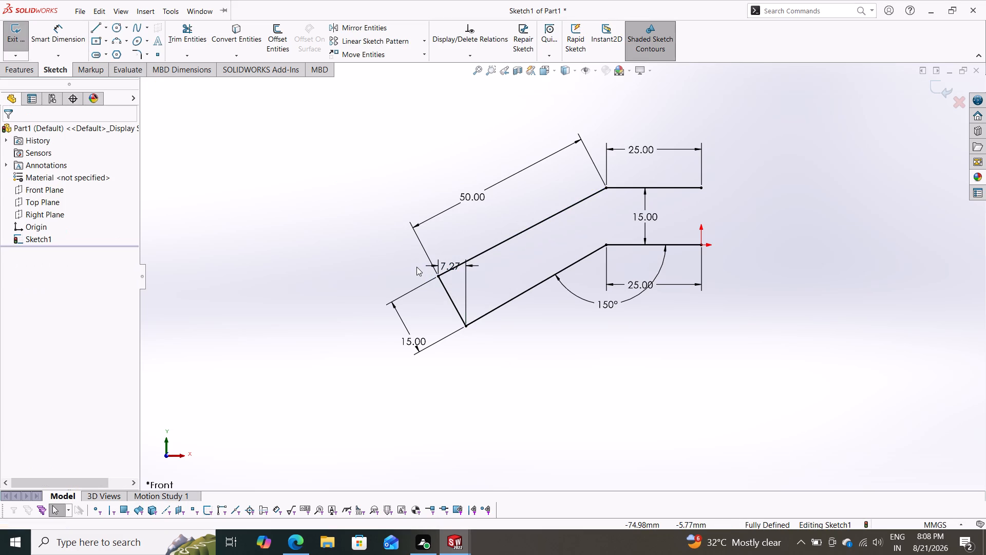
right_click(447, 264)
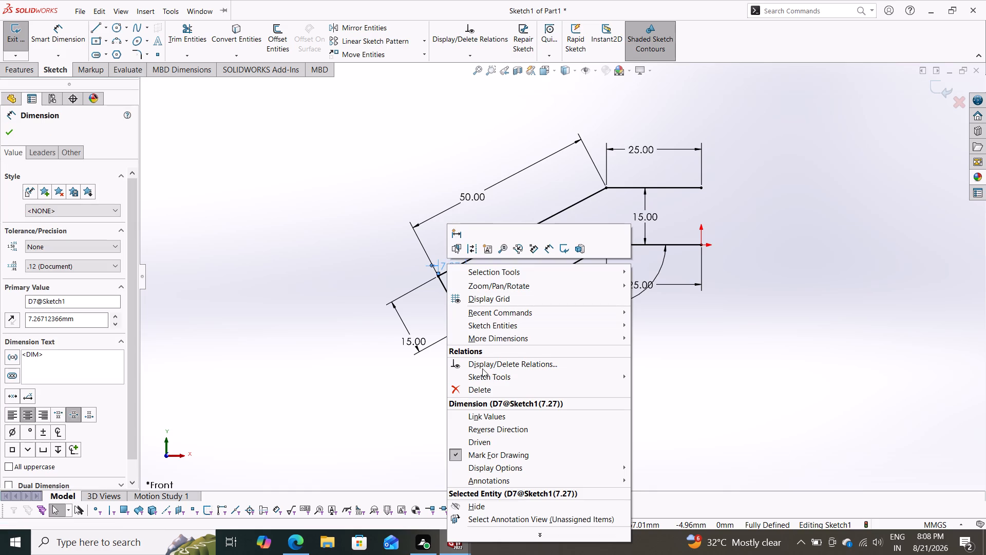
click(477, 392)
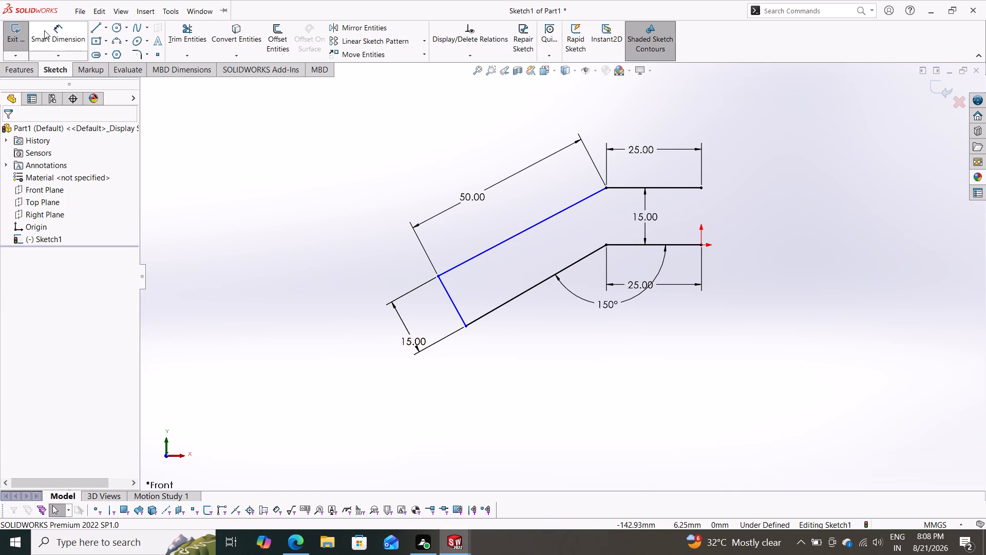
Dimension the angle between the arm's short end line and the upper sloped line at 60°.
drag(63, 35, 69, 38)
click(442, 287)
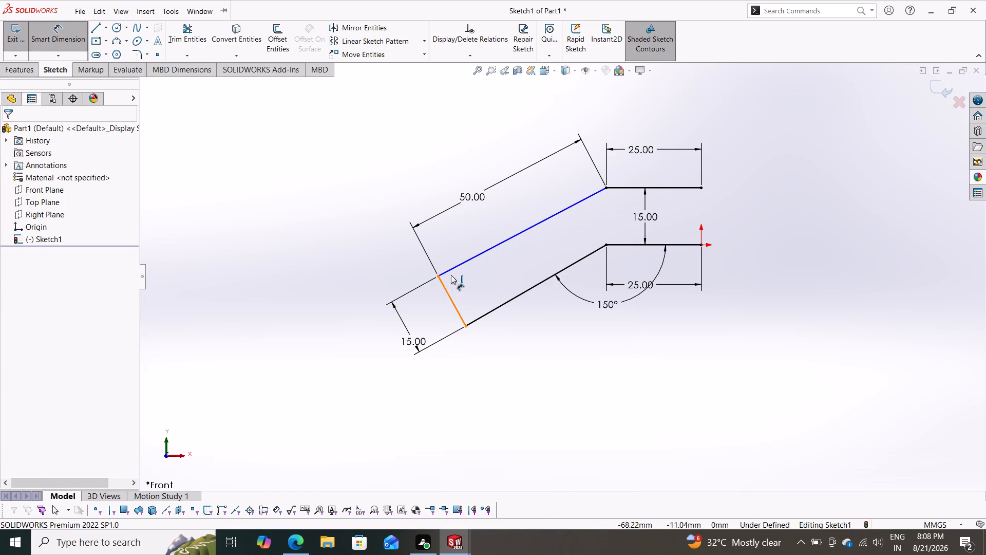
click(456, 266)
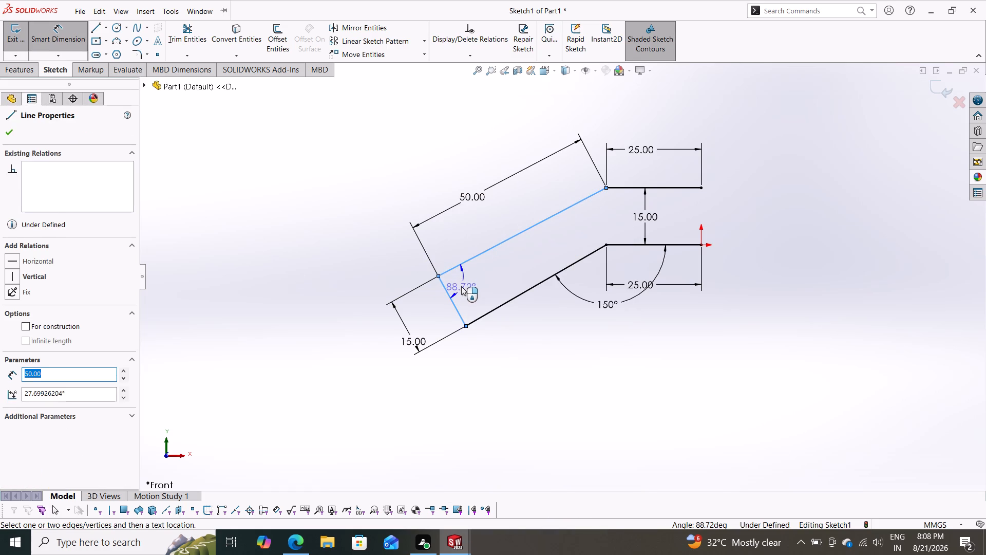
click(461, 286)
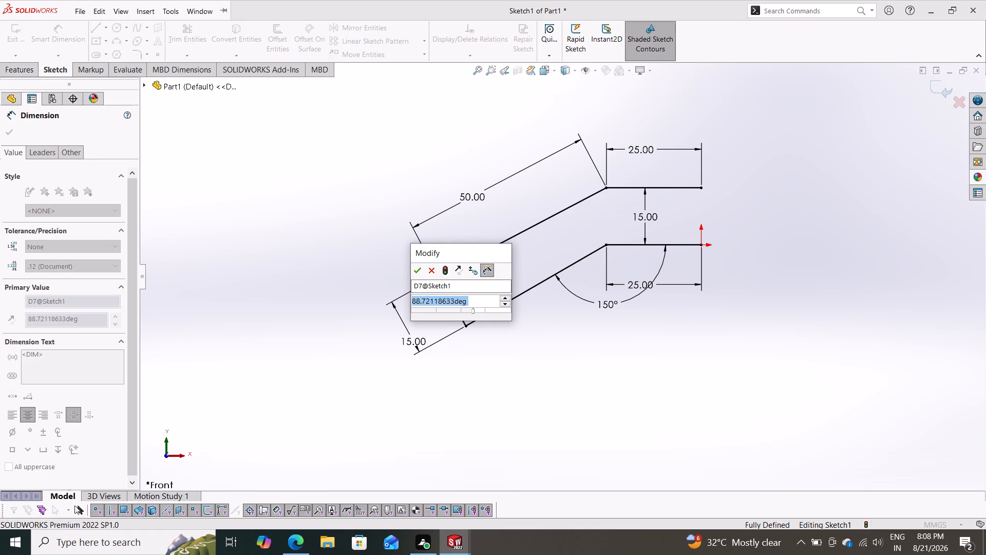
text(90)
text(-30)
key(Return)
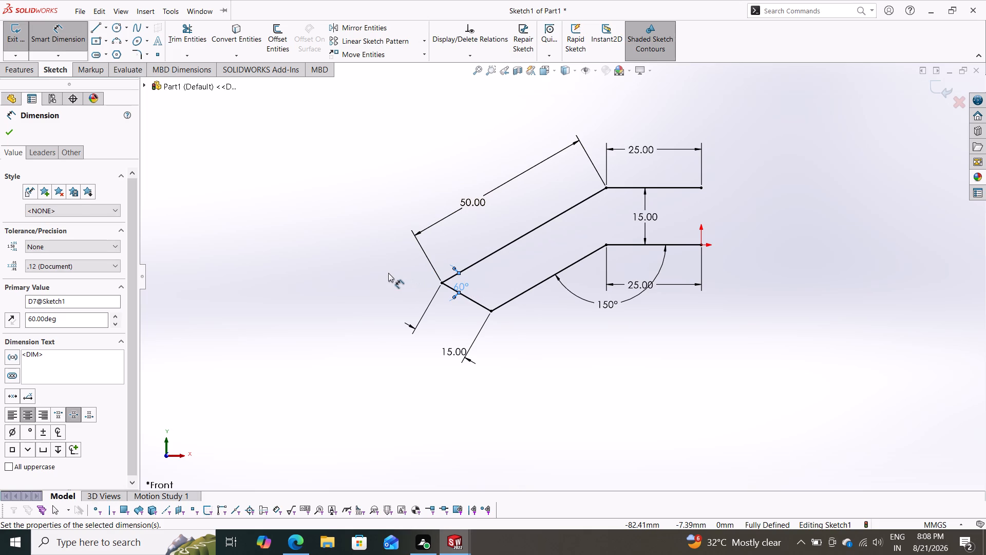
Set the angle between the arm's short end line and the upper sloped line to 90°.
double_click(458, 285)
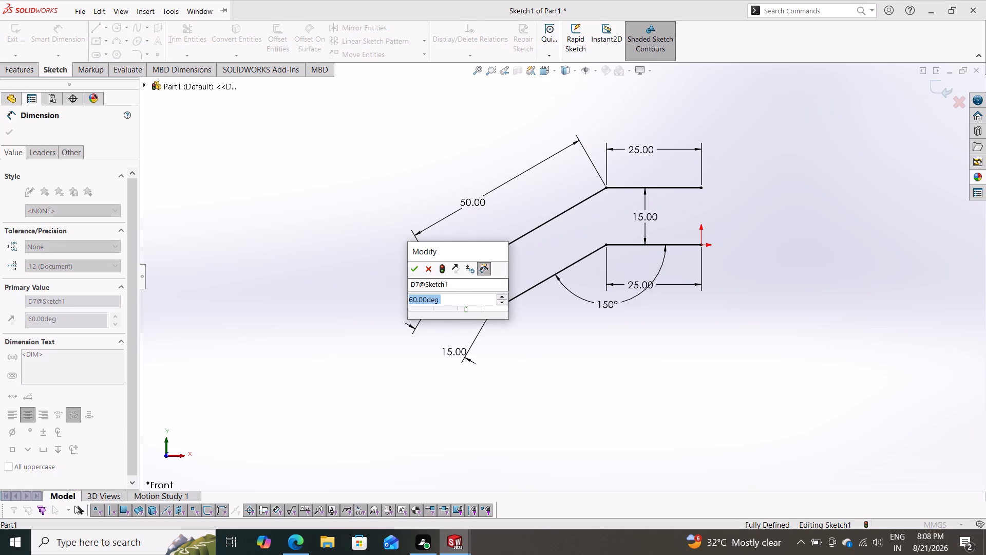
text(90)
key(Return)
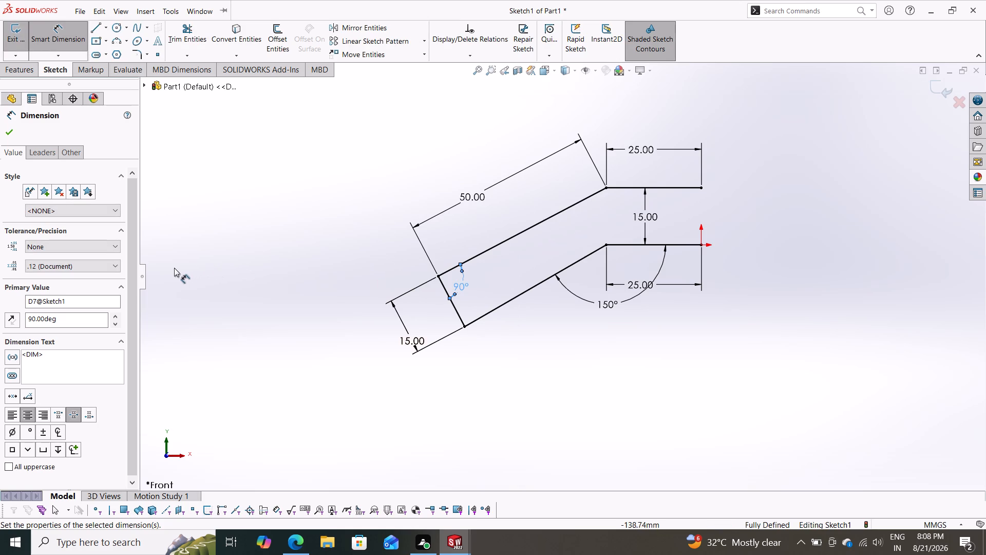
click(11, 136)
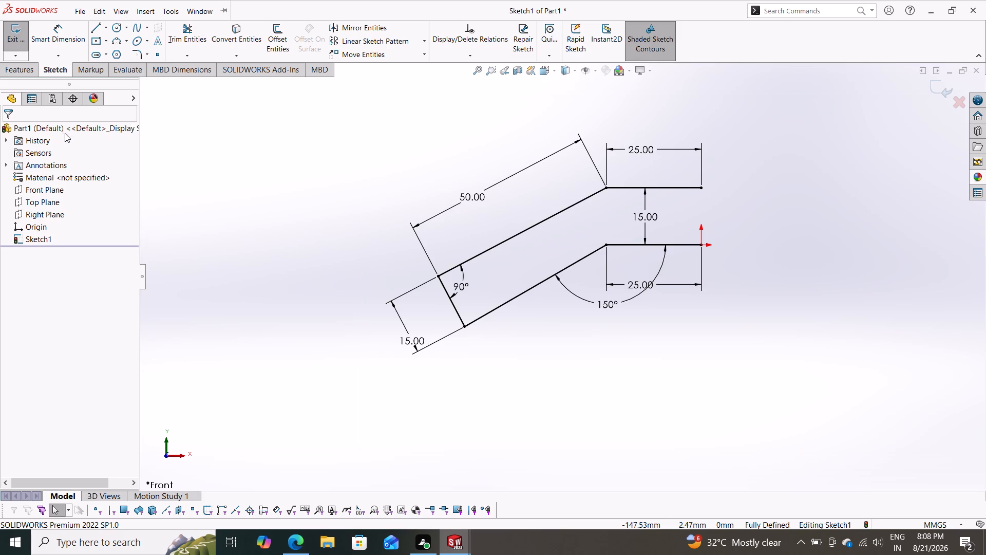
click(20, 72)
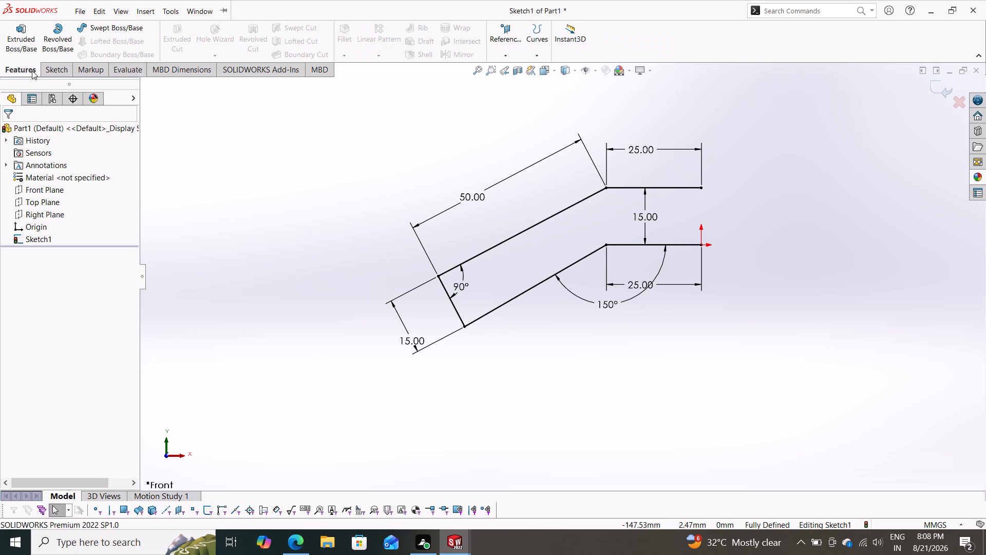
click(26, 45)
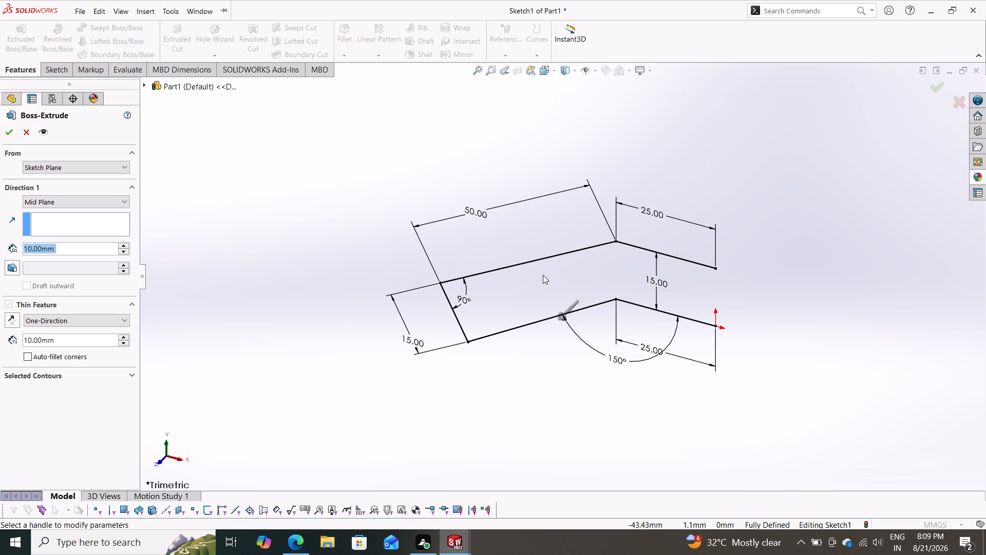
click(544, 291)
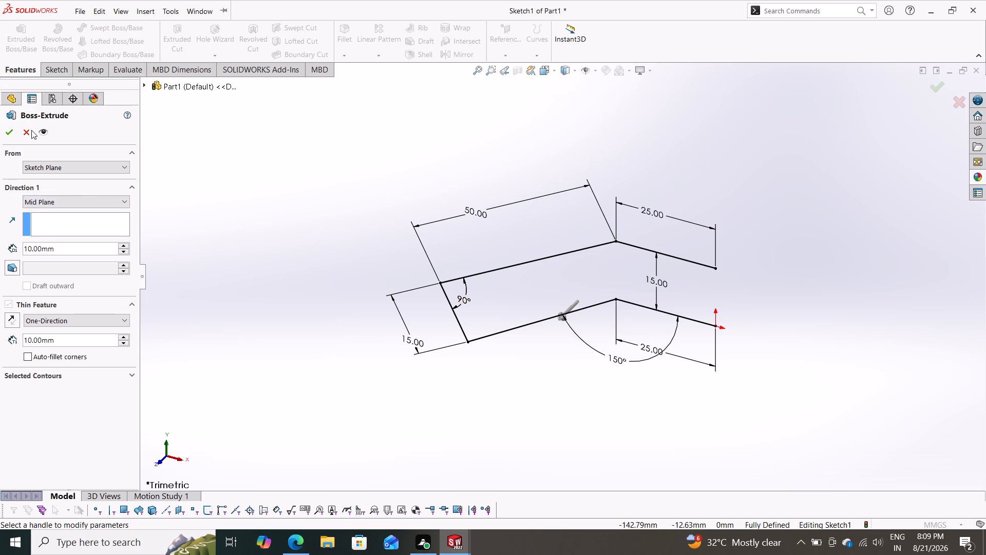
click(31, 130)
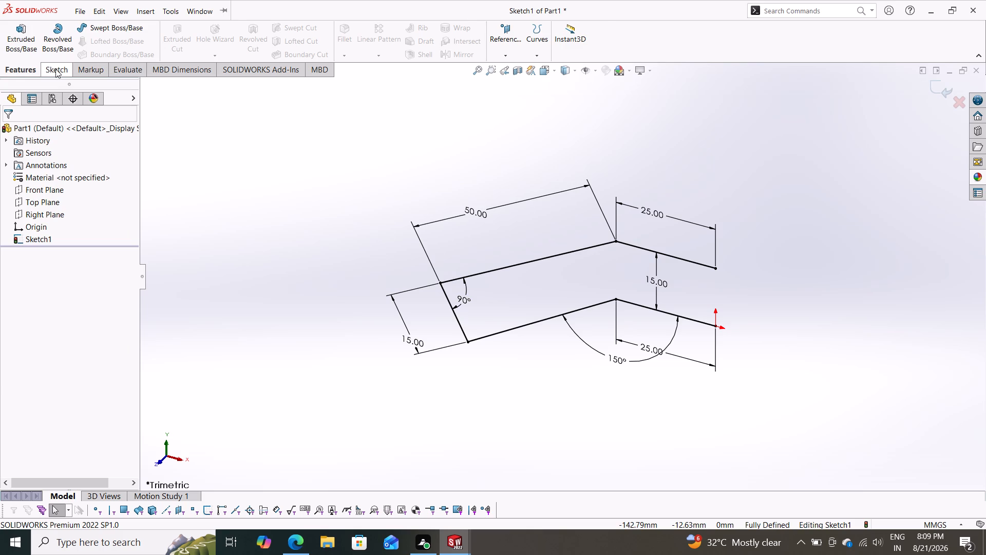
Close the profile with a 15 mm vertical line from the origin to the free end of the upper horizontal line.
click(55, 69)
drag(94, 26, 100, 32)
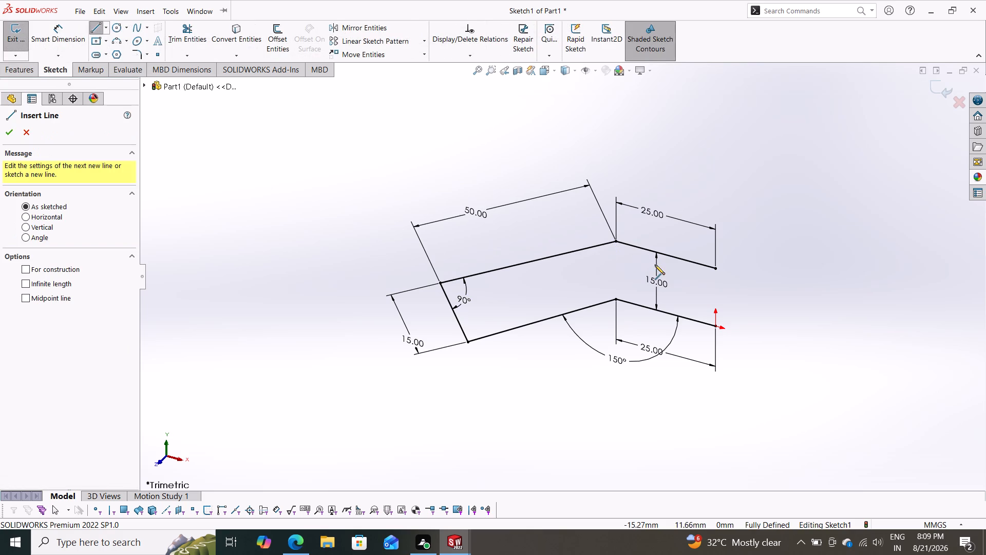
click(714, 326)
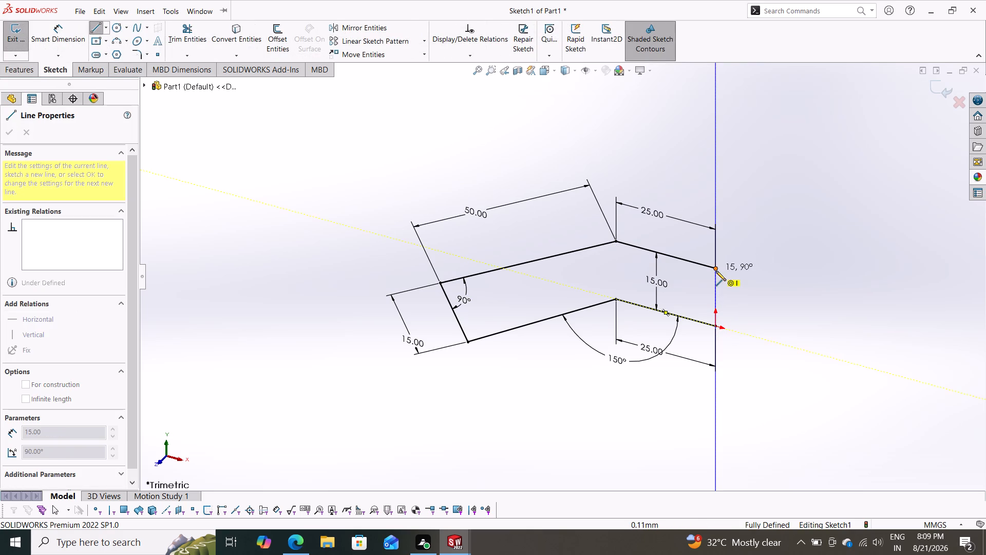
click(716, 271)
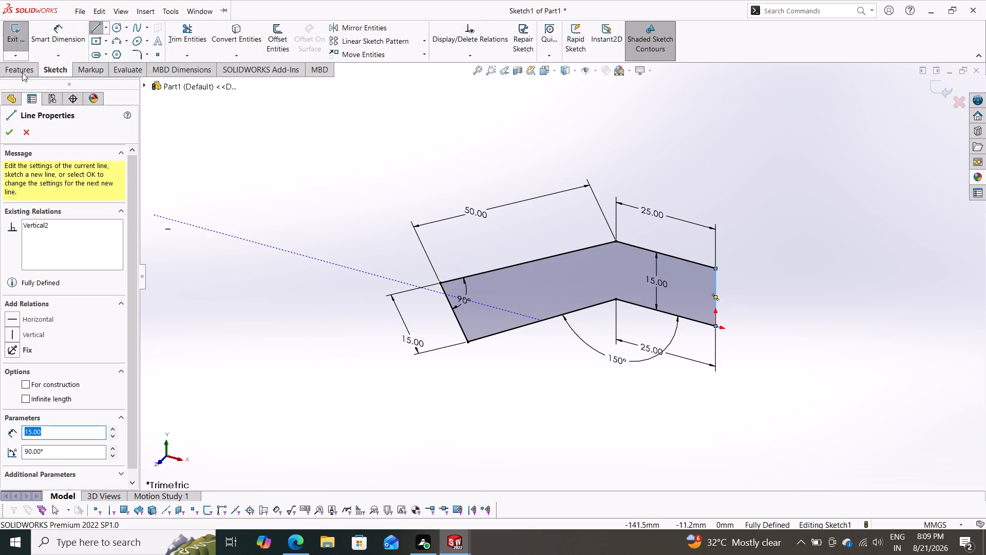
click(13, 134)
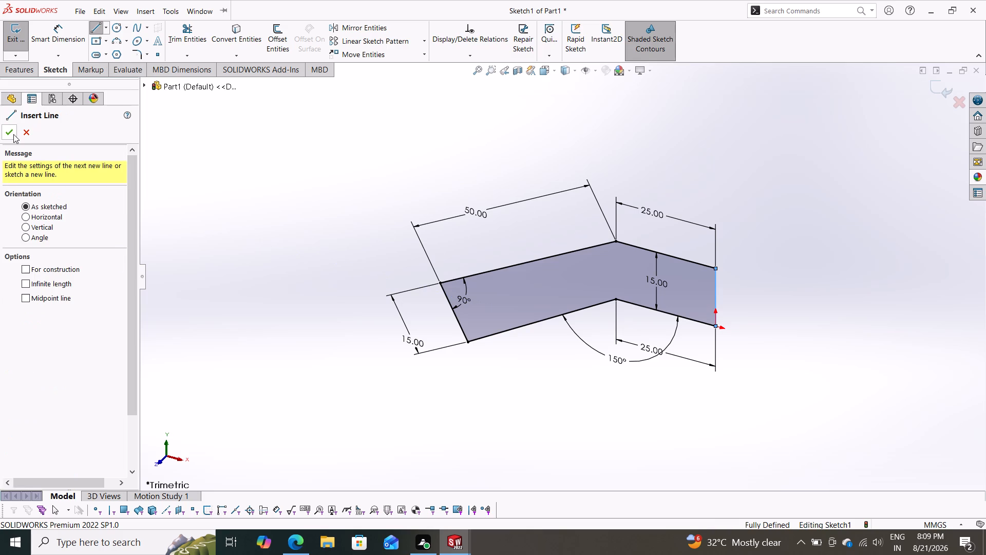
Extrude the closed bent-arm profile 50 mm with the Mid Plane end condition.
click(17, 68)
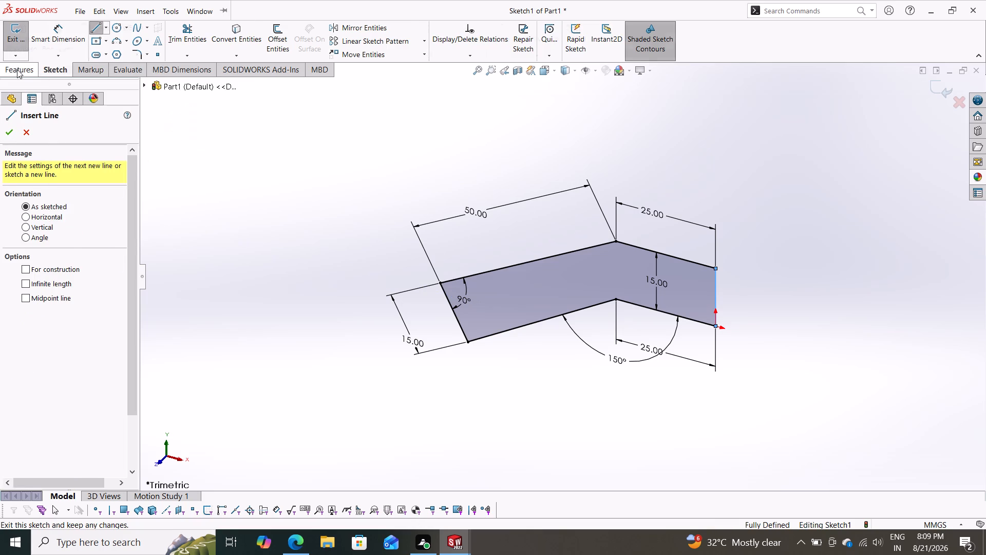
click(25, 44)
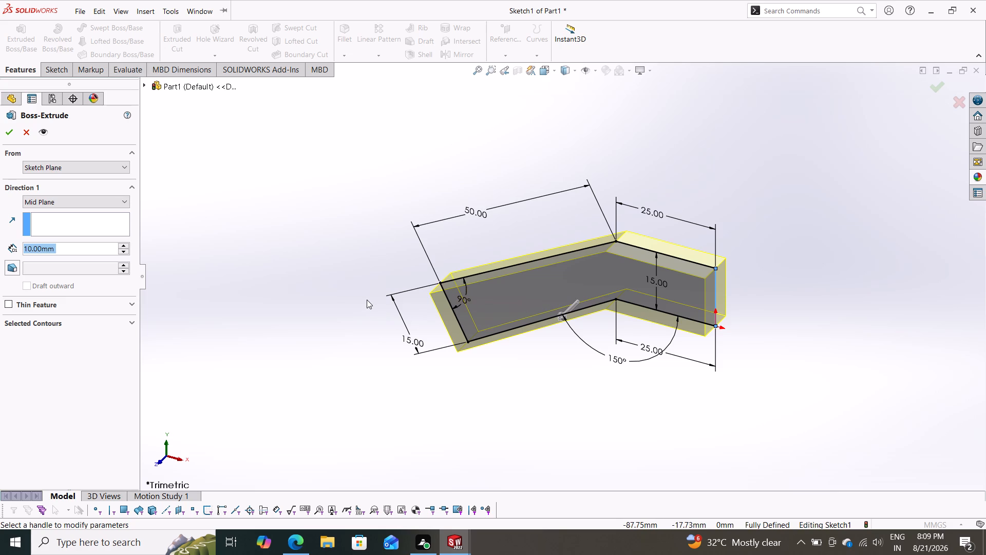
text(50)
key(Return)
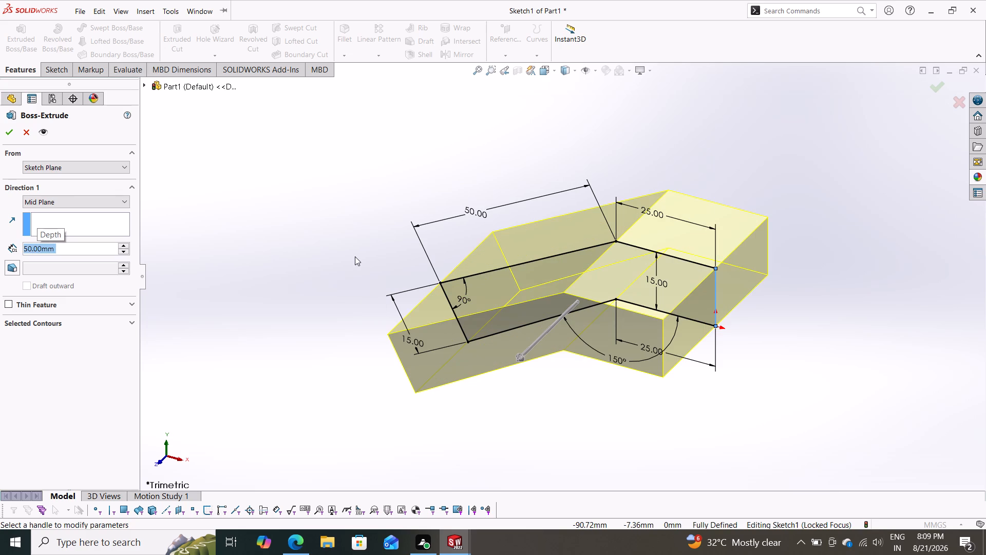
click(11, 132)
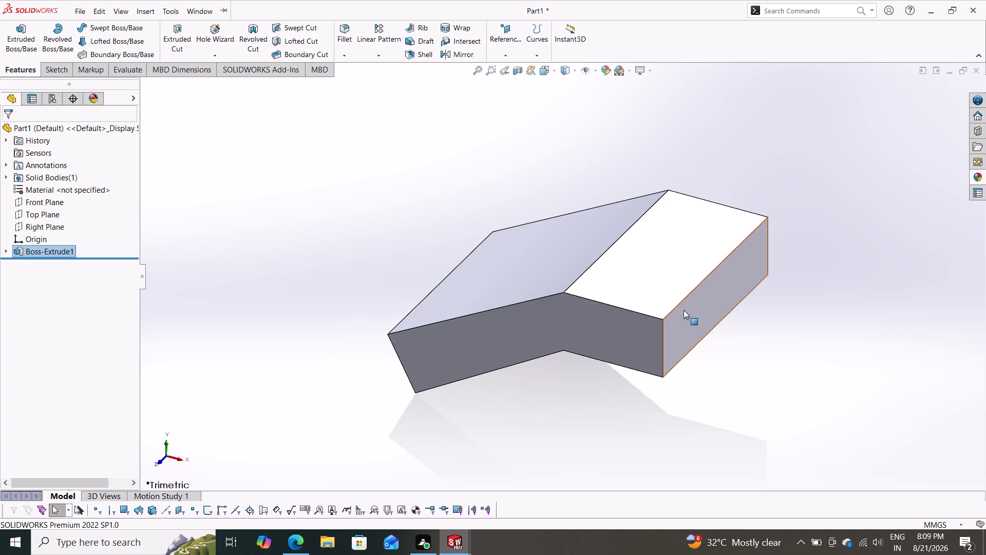
Start a sketch on the body's flat horizontal top face and draw a horizontal line about 14 mm outward from the origin.
click(680, 262)
click(729, 234)
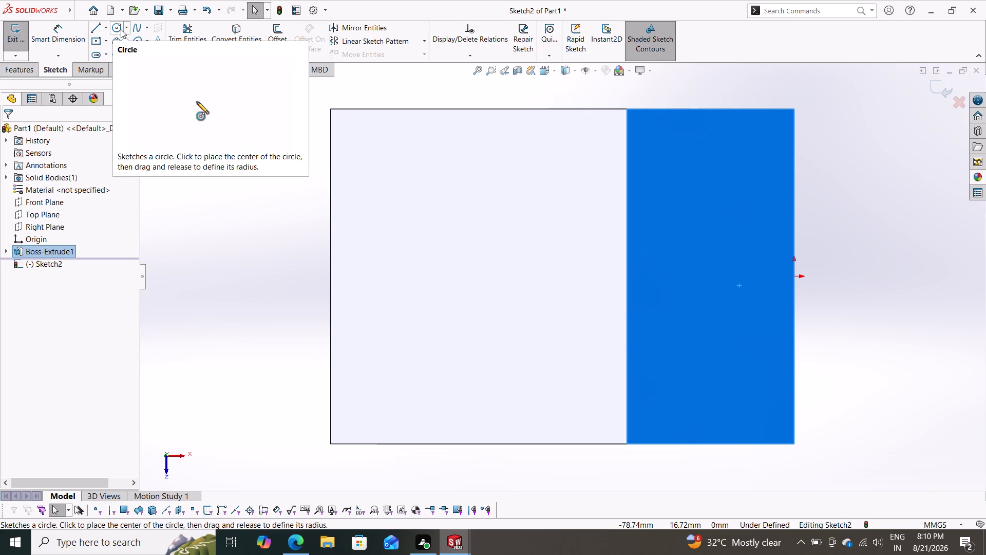
click(92, 28)
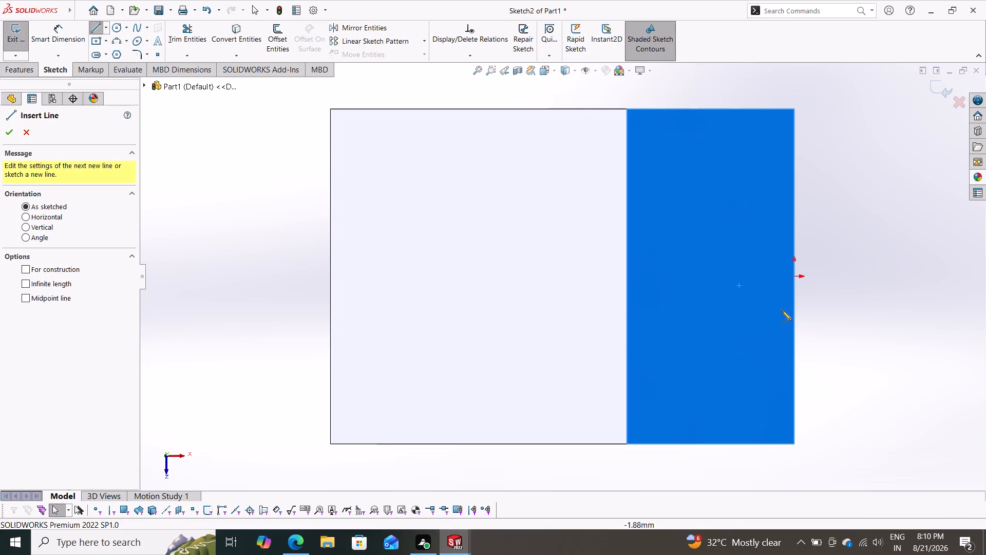
click(793, 279)
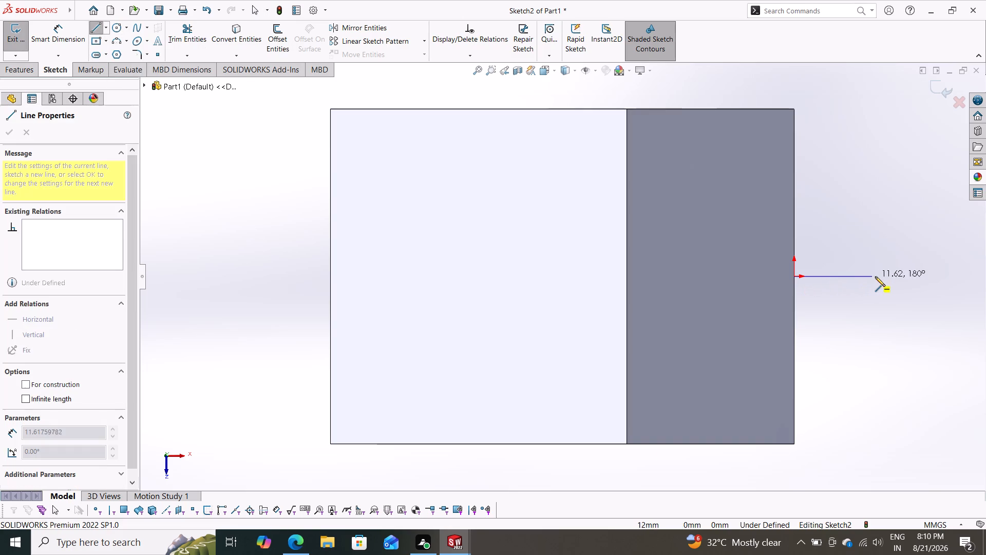
click(888, 276)
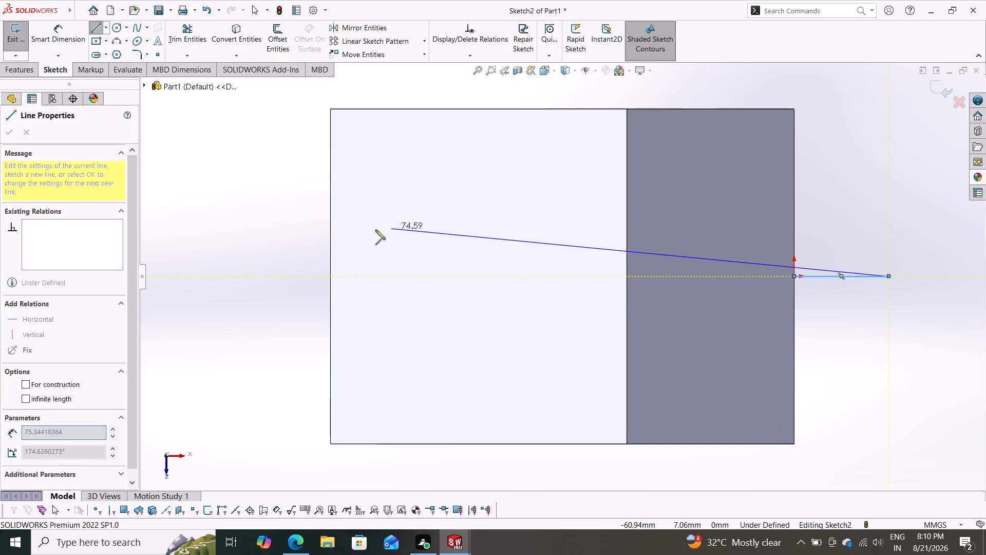
double_click(912, 199)
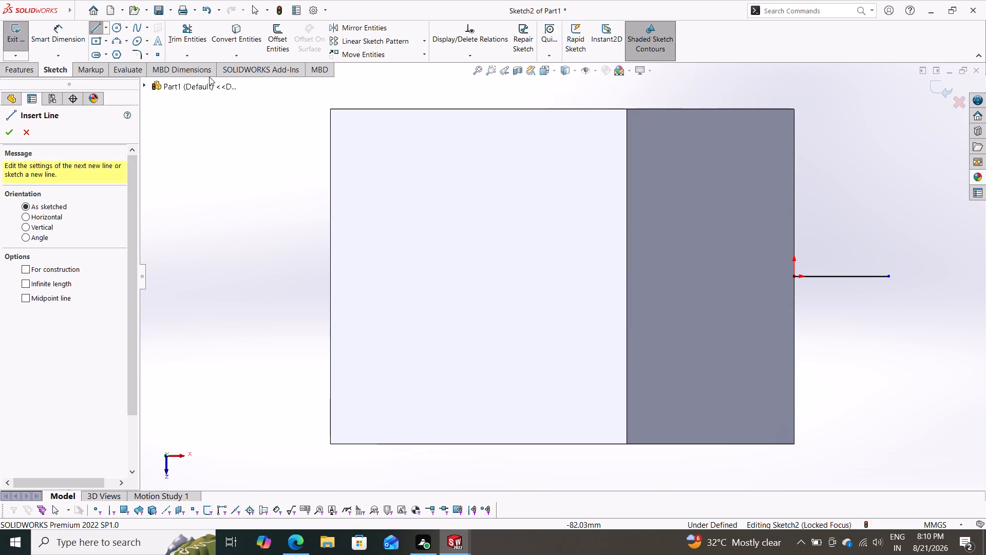
Dimension the horizontal line's length at 25 mm with Smart Dimension.
drag(53, 32, 56, 37)
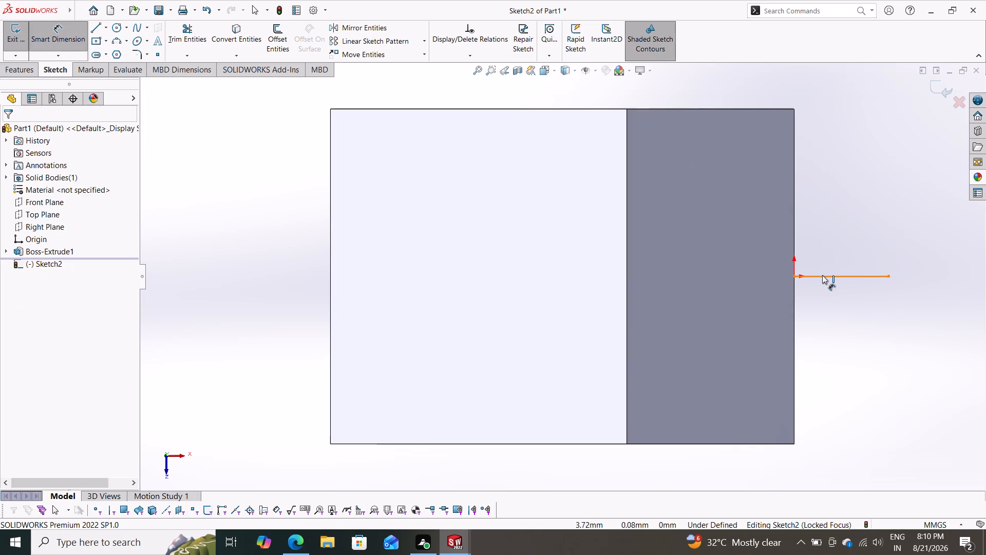
click(830, 274)
click(843, 326)
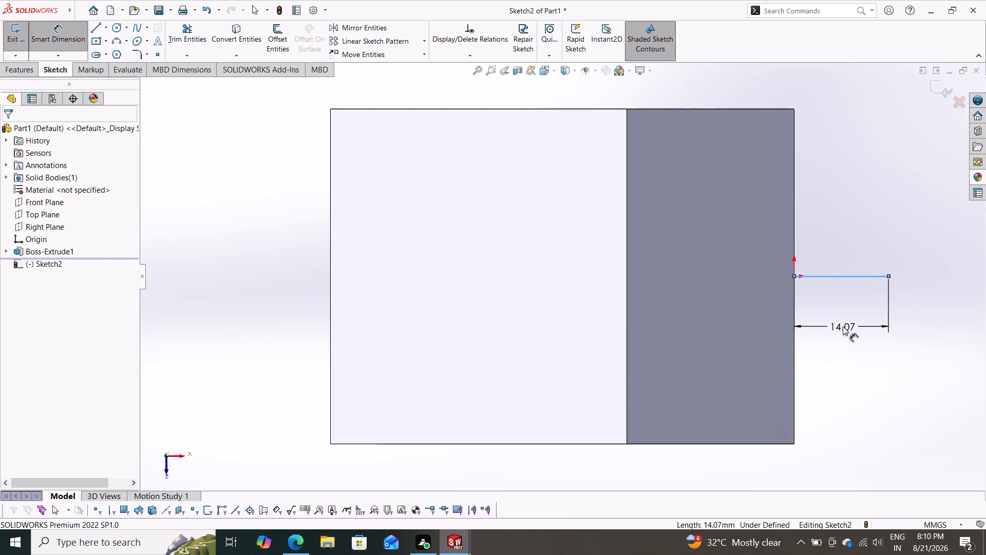
text(25)
key(Return)
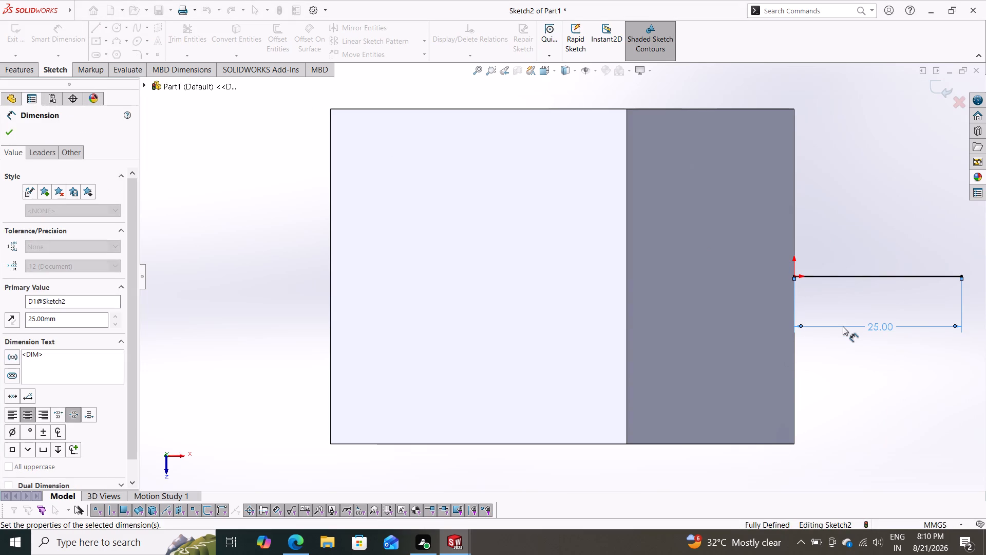
Sketch a circle of about 28 mm radius centred on the outer end of the horizontal line.
scroll(850, 343, down, 2)
scroll(842, 339, up, 3)
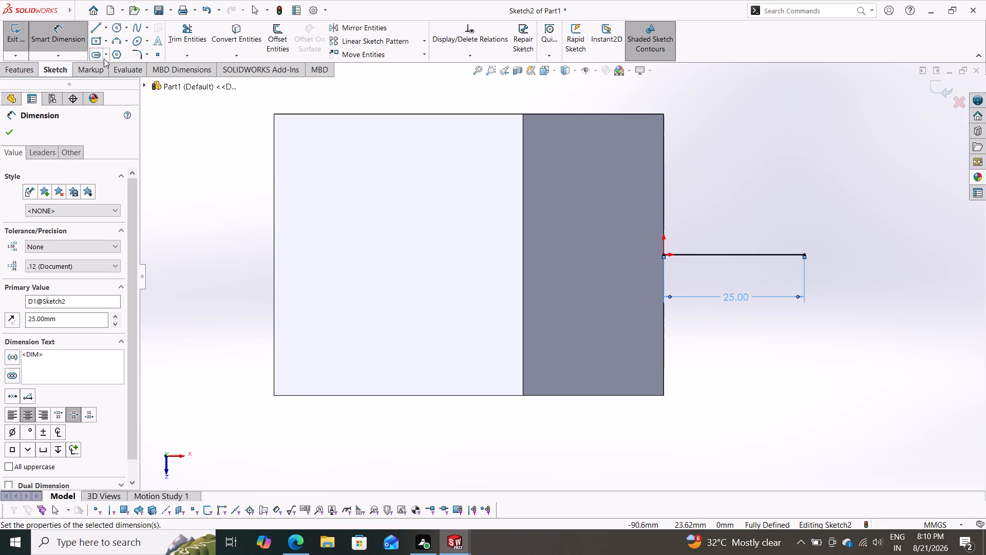
click(113, 32)
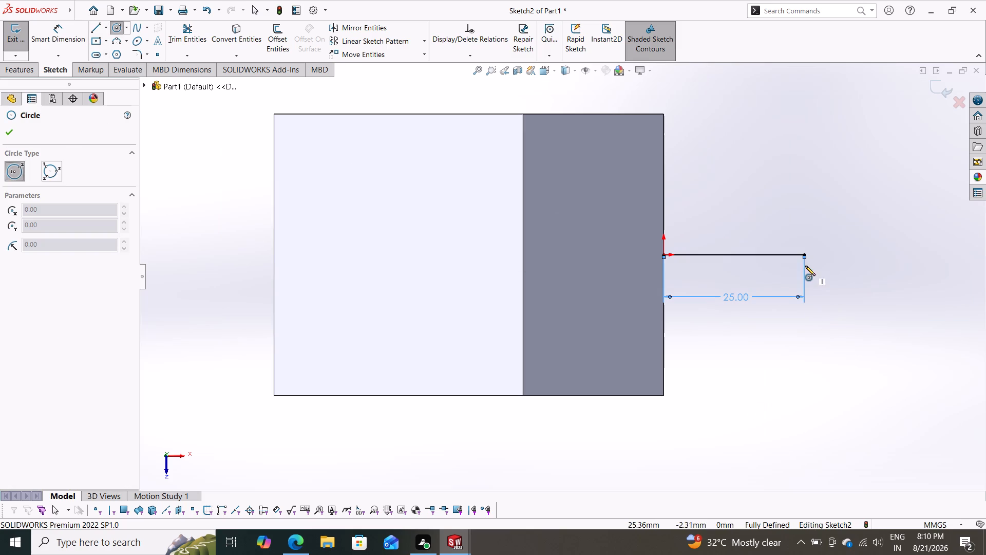
click(804, 255)
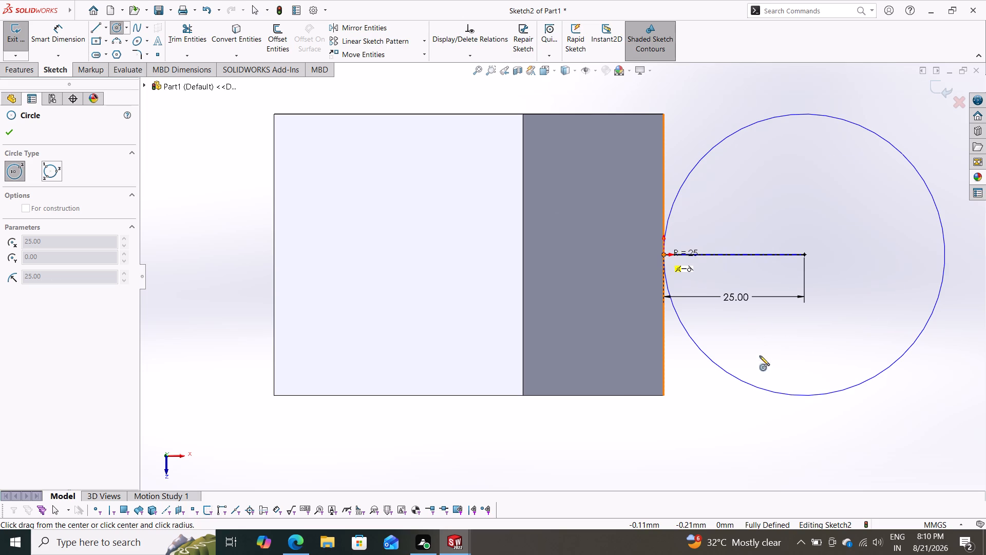
click(768, 406)
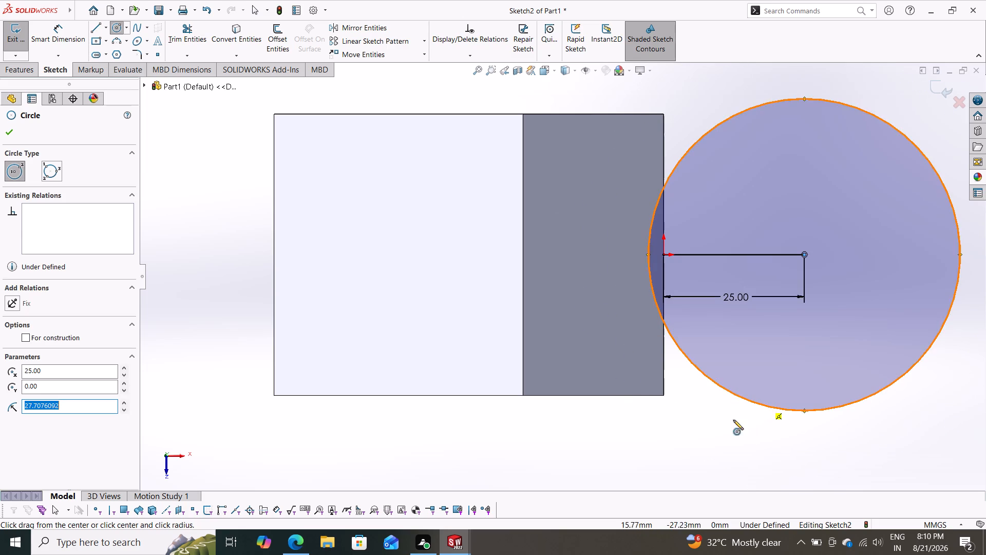
double_click(727, 294)
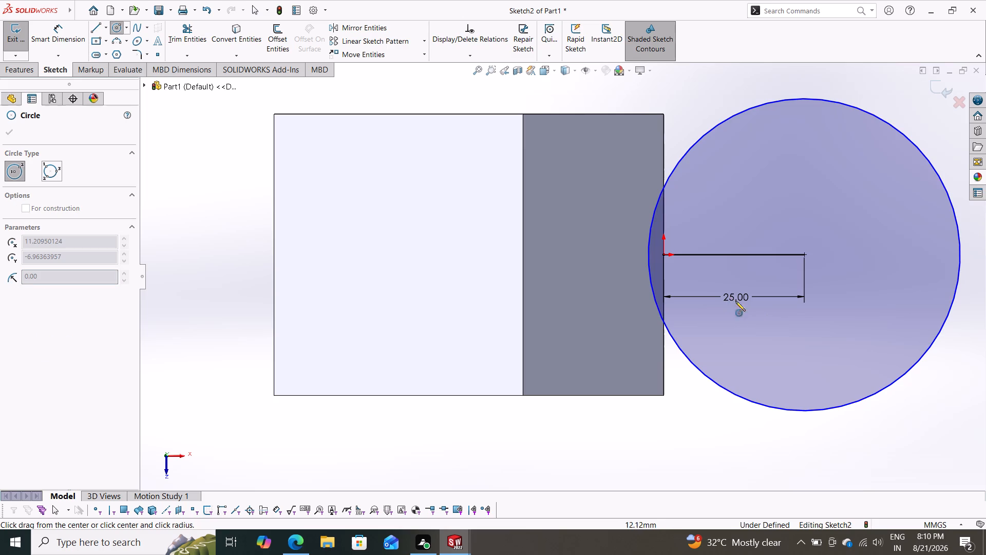
key(Escape)
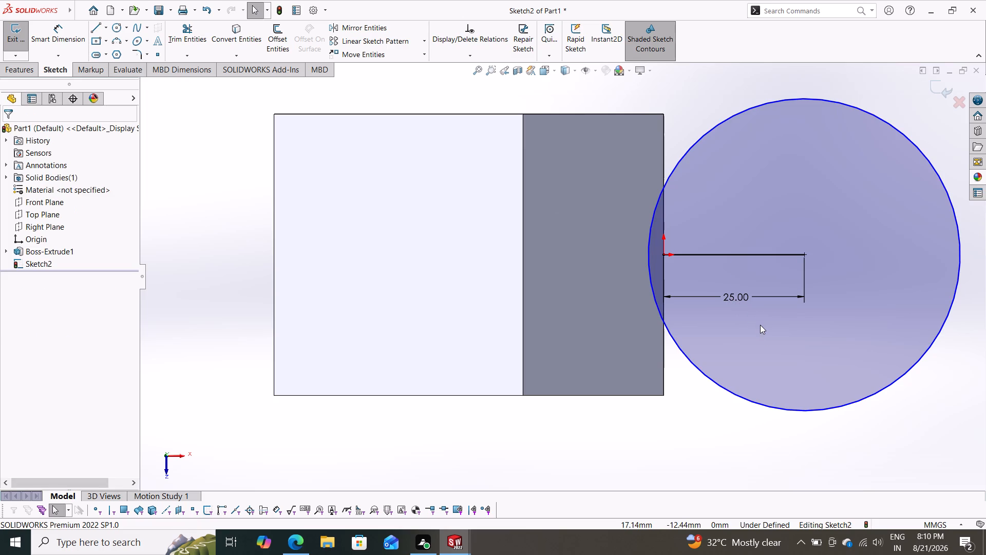
Set the horizontal line's length to 15 mm.
double_click(746, 296)
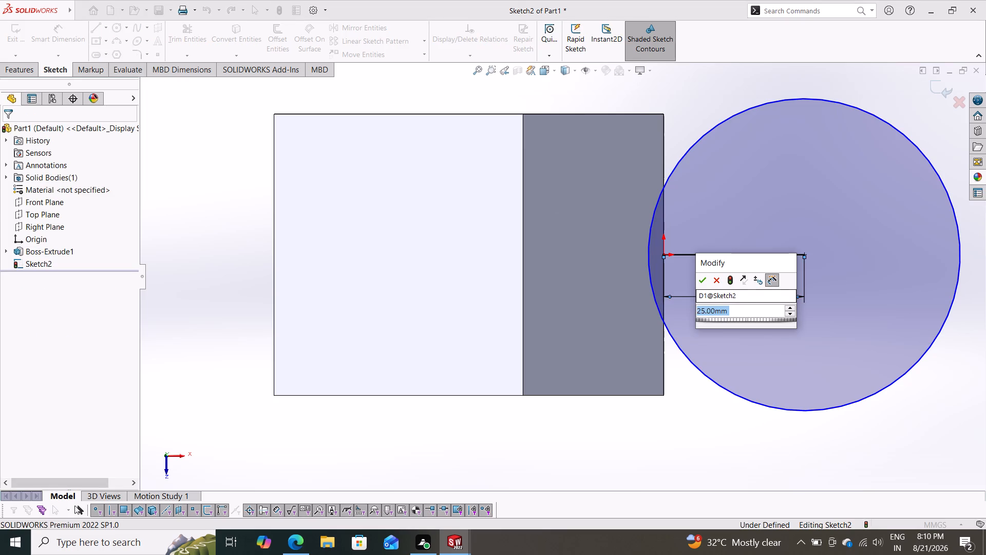
text(15)
key(Return)
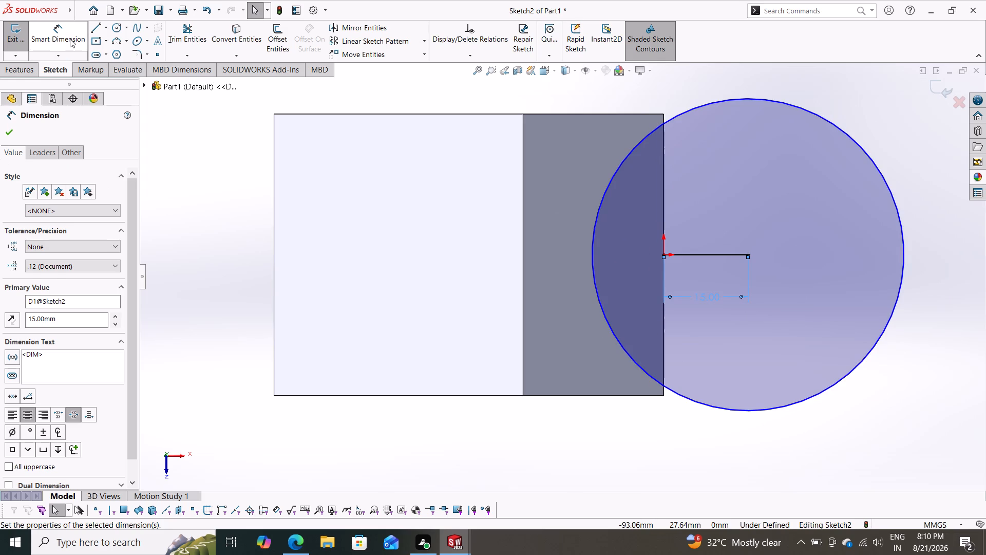
Dimension the circle's diameter at 50 mm with Smart Dimension.
drag(67, 36, 72, 39)
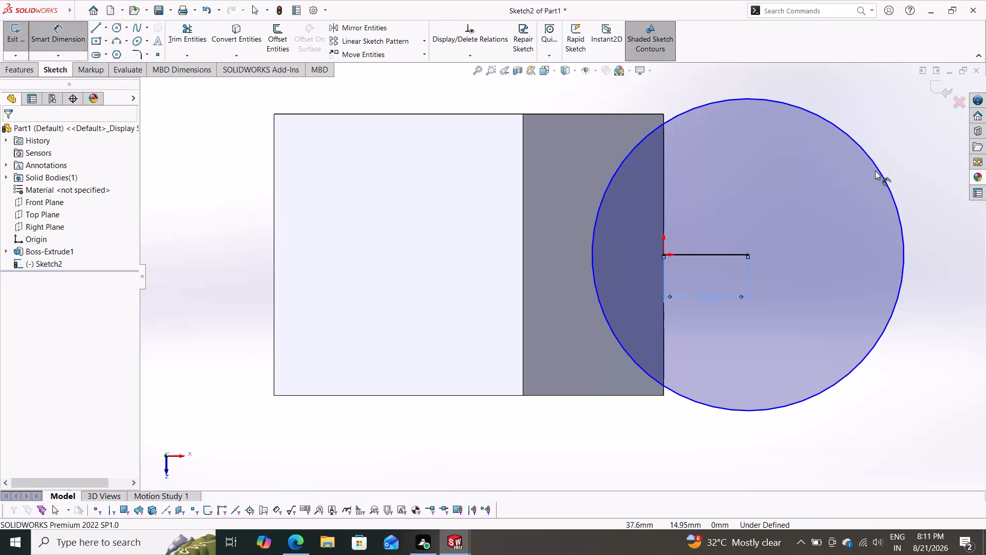
click(878, 168)
click(794, 77)
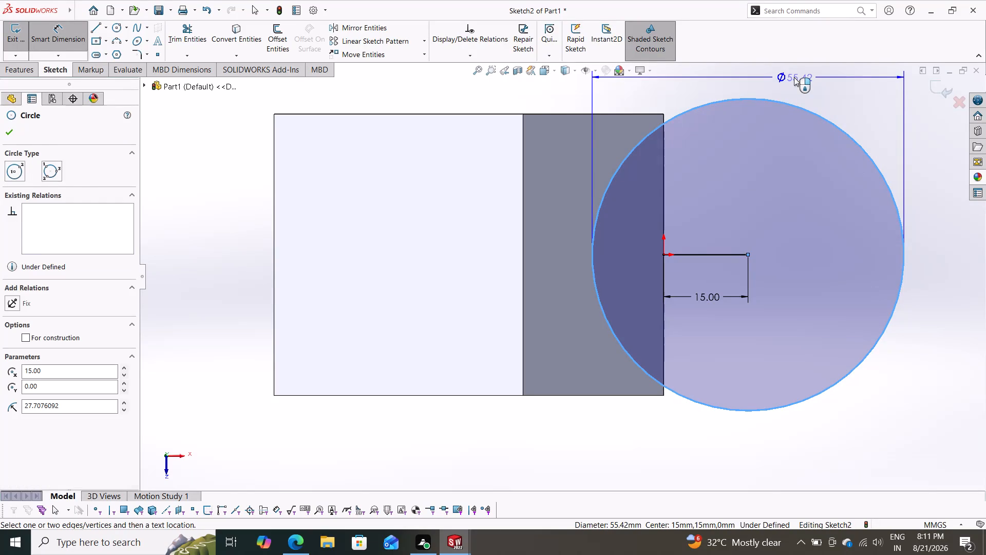
text(50)
key(Return)
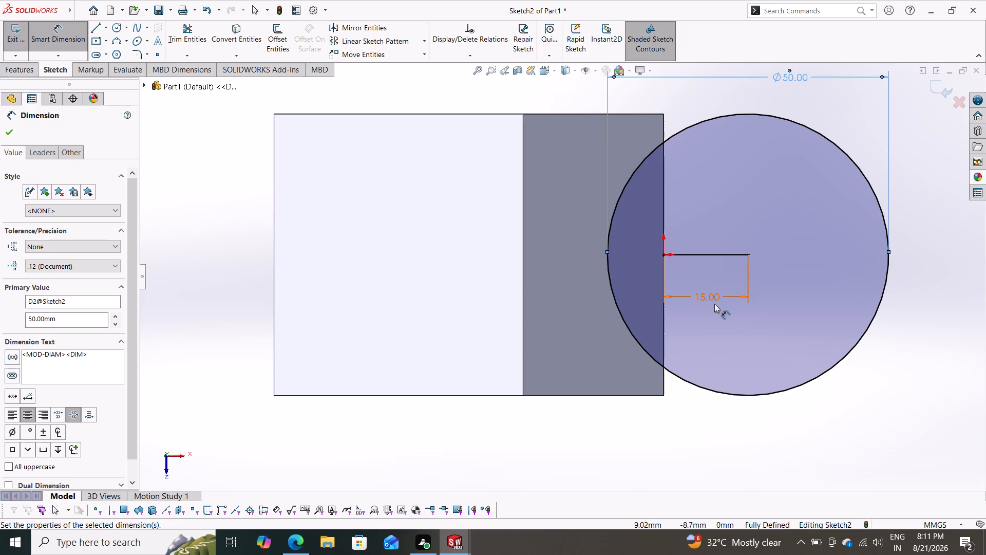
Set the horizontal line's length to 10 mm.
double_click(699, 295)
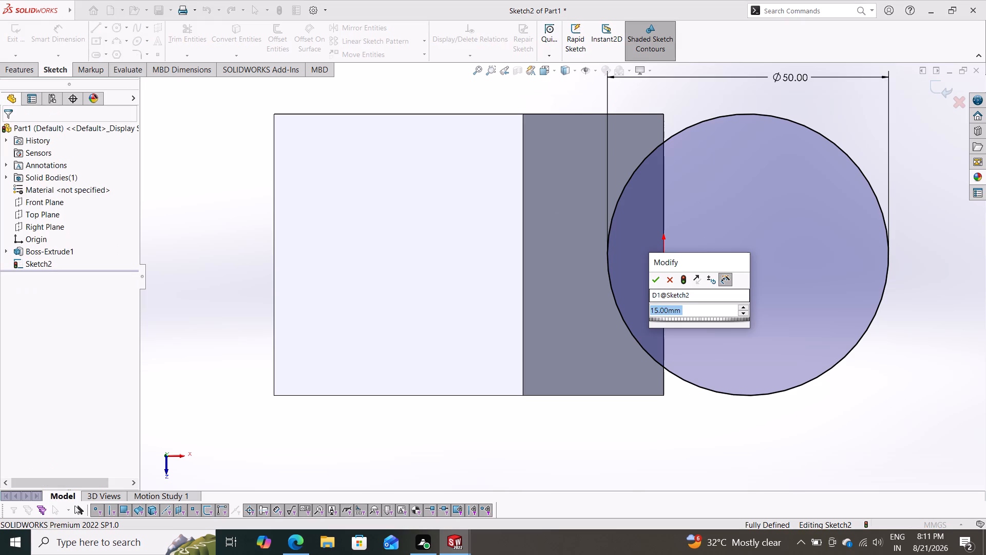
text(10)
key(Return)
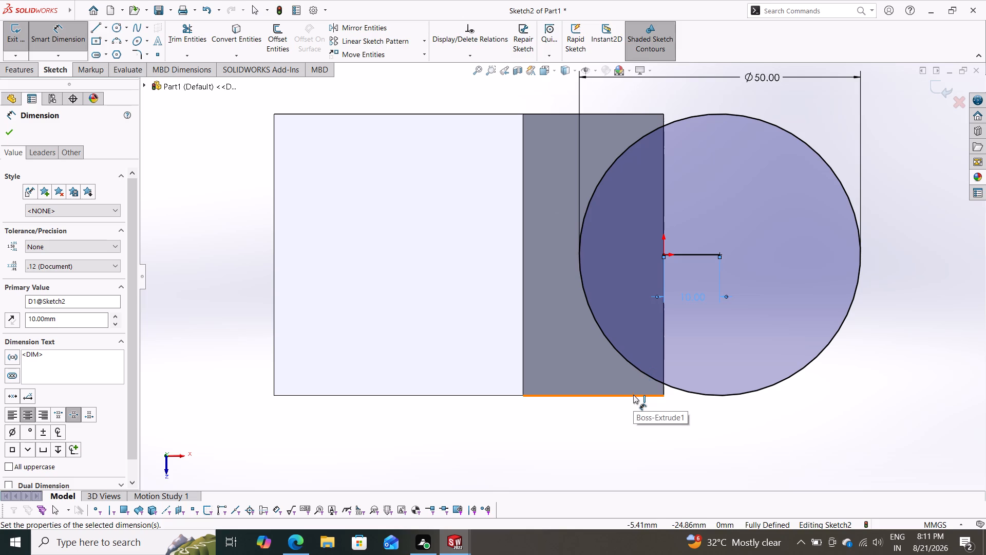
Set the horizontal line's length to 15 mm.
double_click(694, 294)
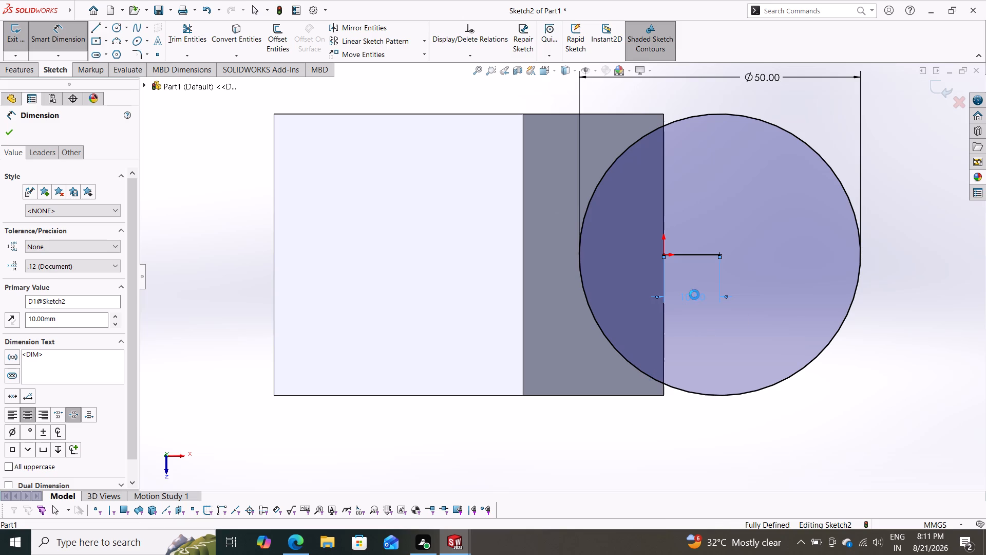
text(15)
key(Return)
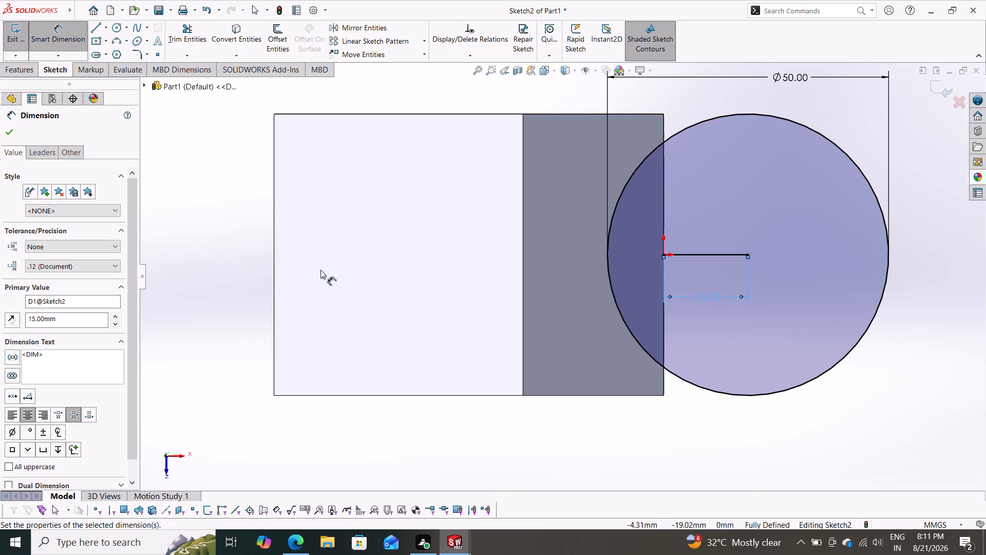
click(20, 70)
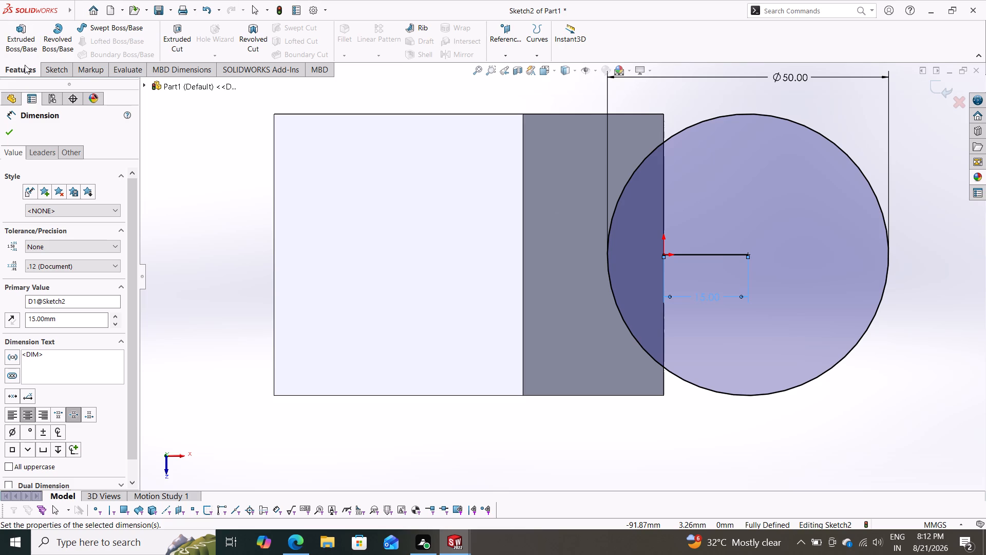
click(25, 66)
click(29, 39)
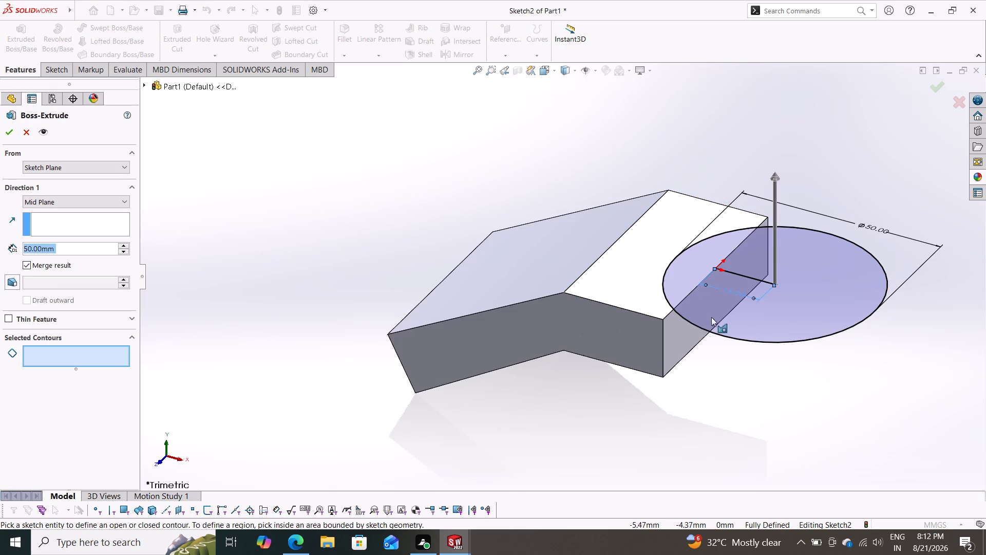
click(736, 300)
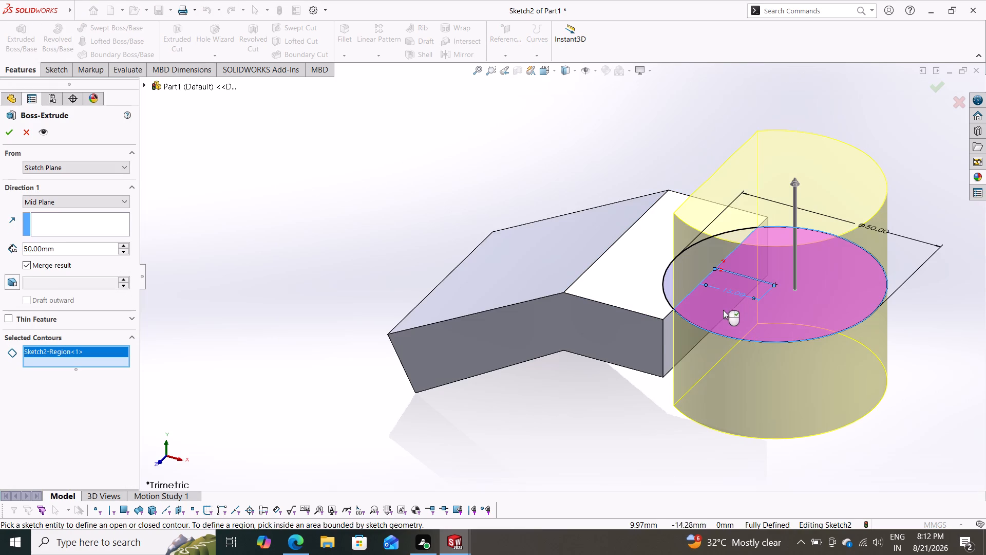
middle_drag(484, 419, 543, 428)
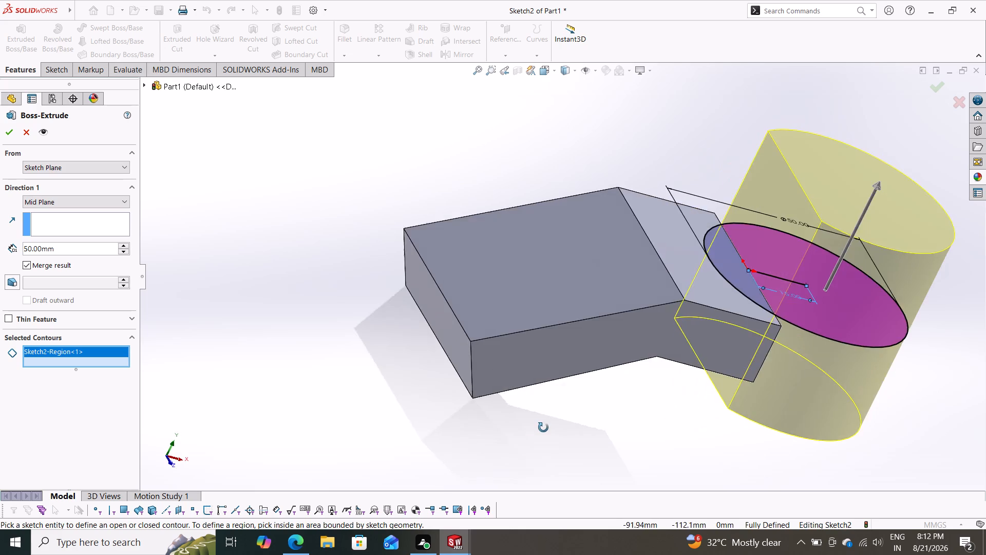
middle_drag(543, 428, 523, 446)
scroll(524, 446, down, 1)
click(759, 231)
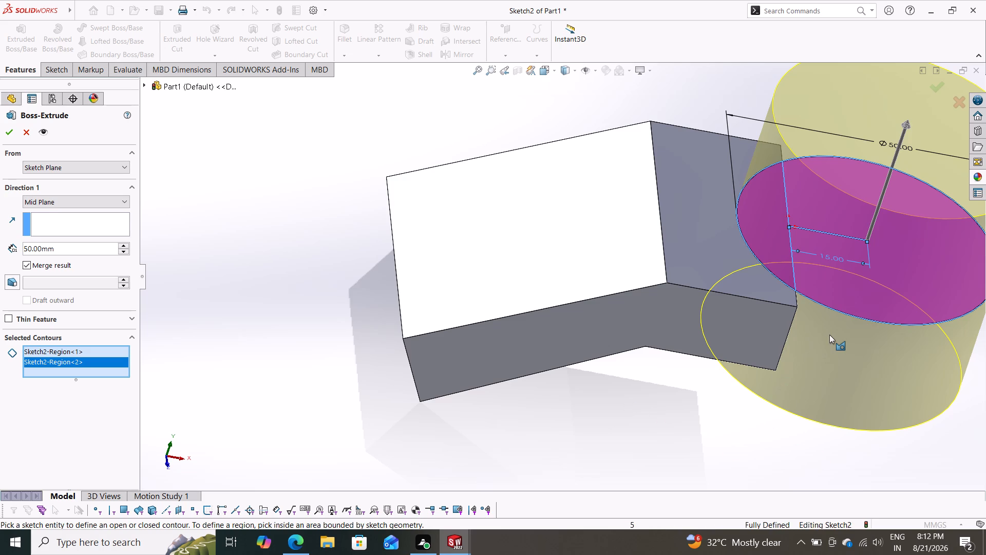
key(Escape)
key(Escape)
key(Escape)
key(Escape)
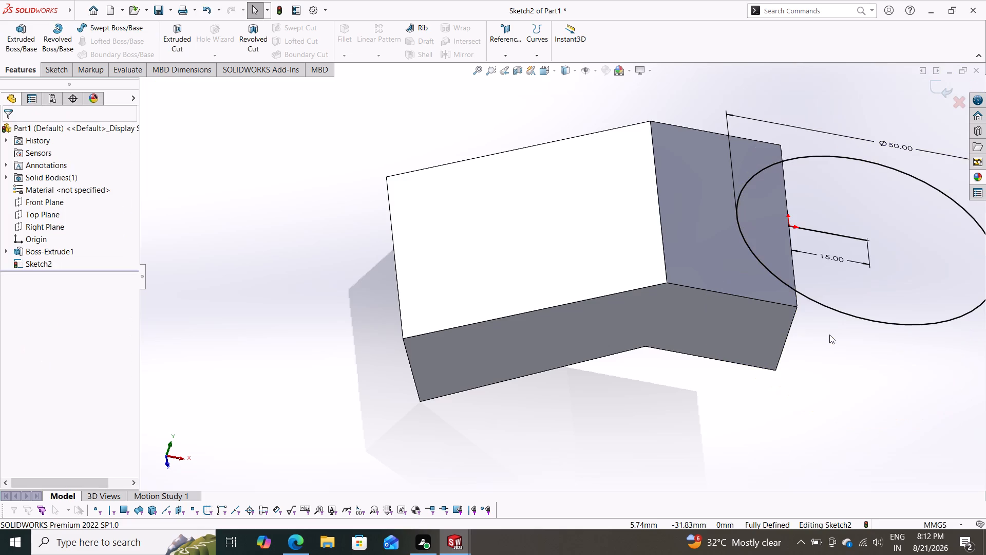
Set the horizontal line's length to 12.5 mm.
double_click(834, 255)
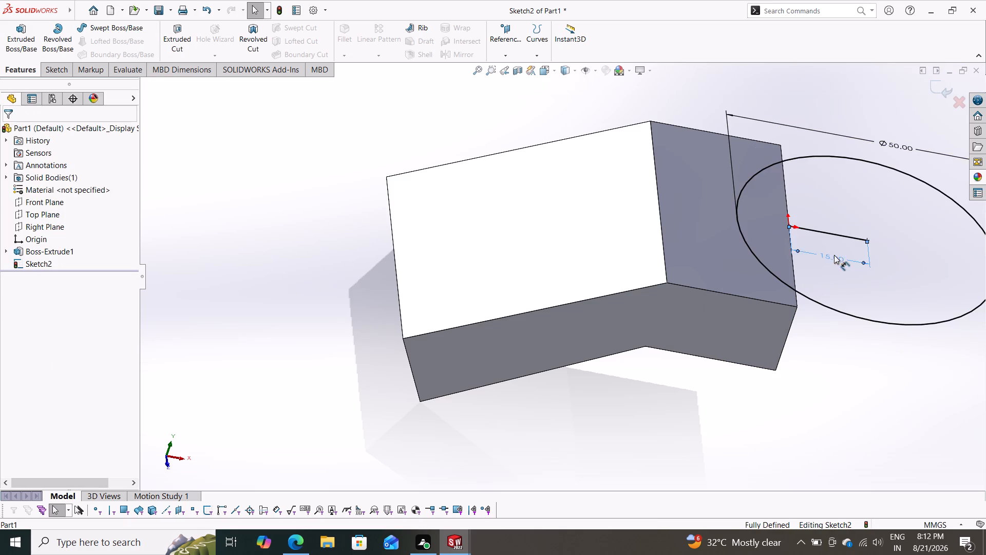
text(12.5)
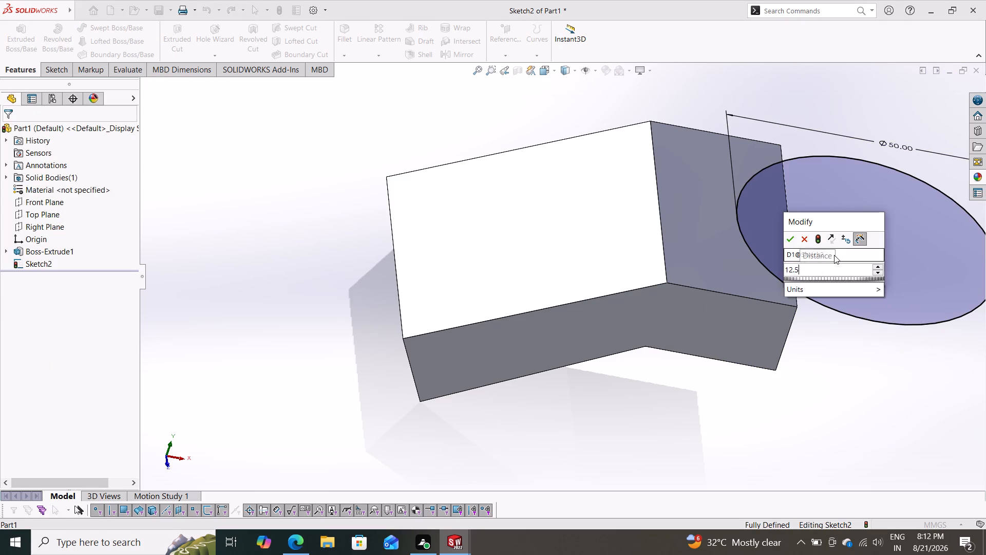
key(Return)
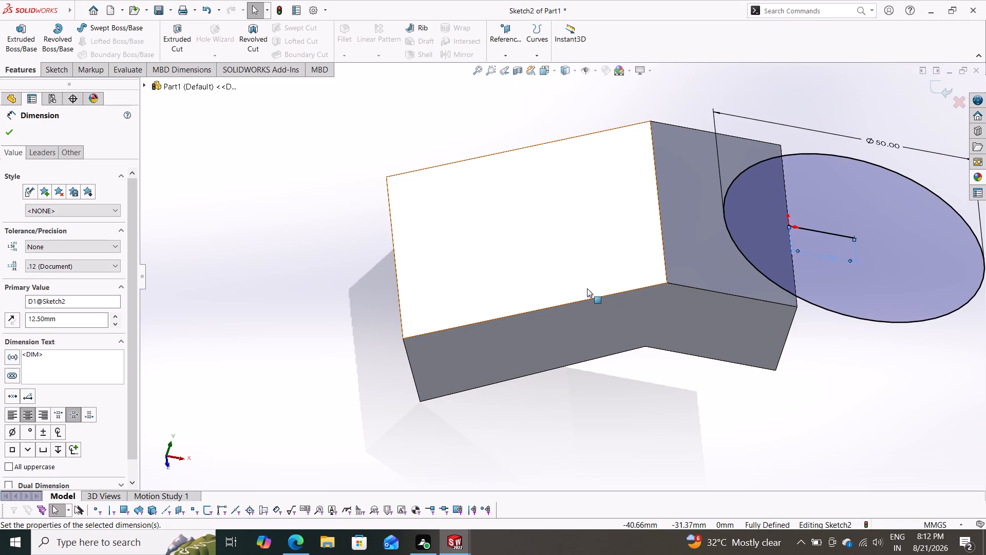
Extrude both regions of the 50 mm circle as a merged blind boss 10 mm upward from the arm's flat top face.
click(27, 66)
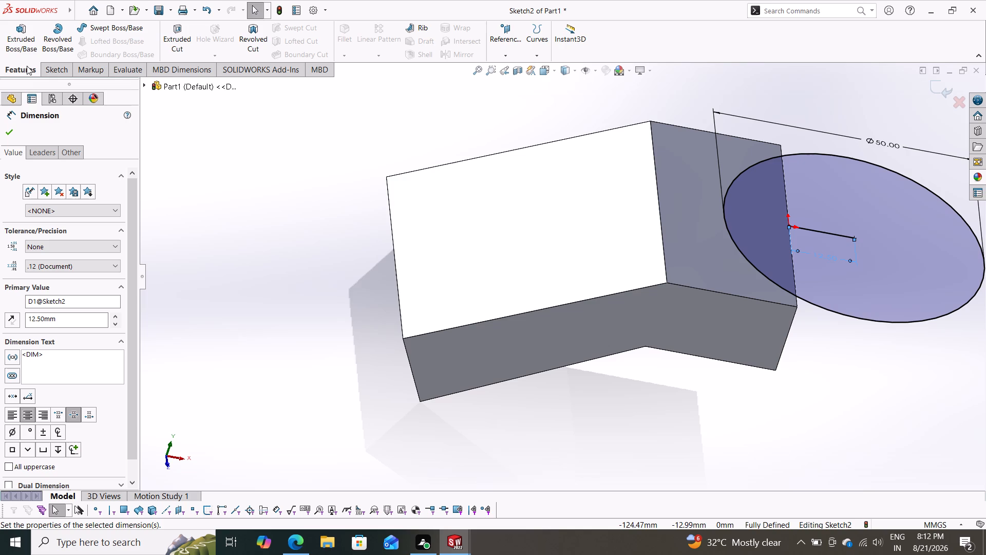
click(28, 38)
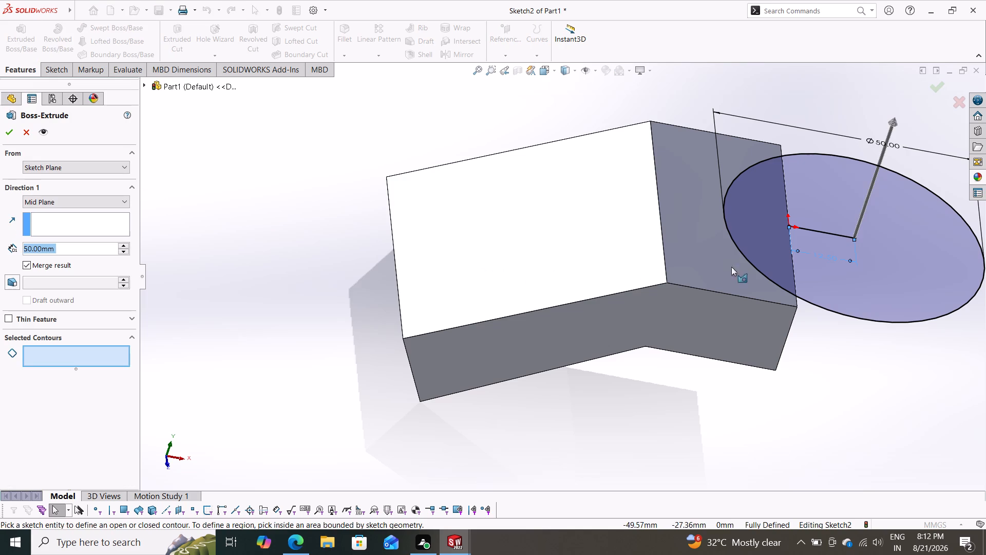
click(832, 248)
click(757, 230)
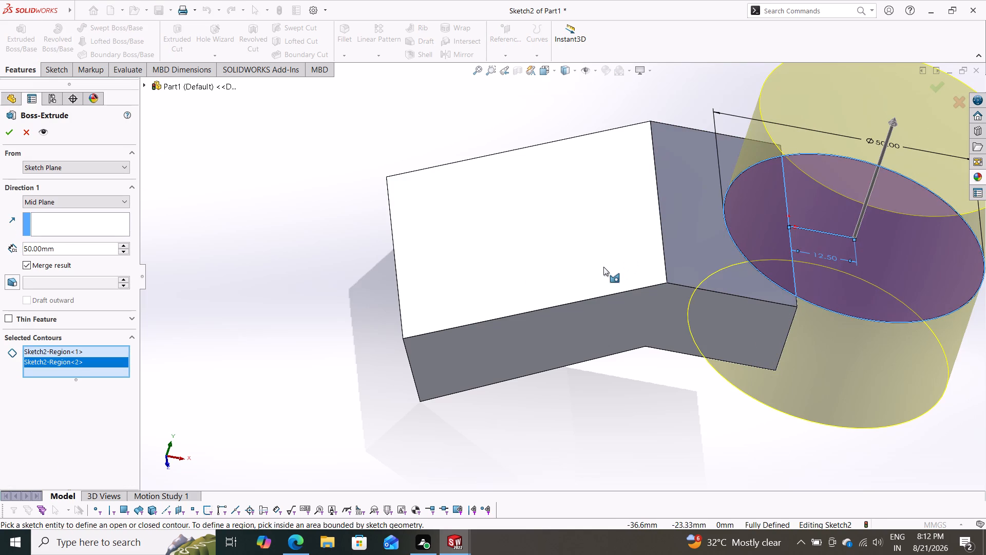
click(86, 201)
click(81, 212)
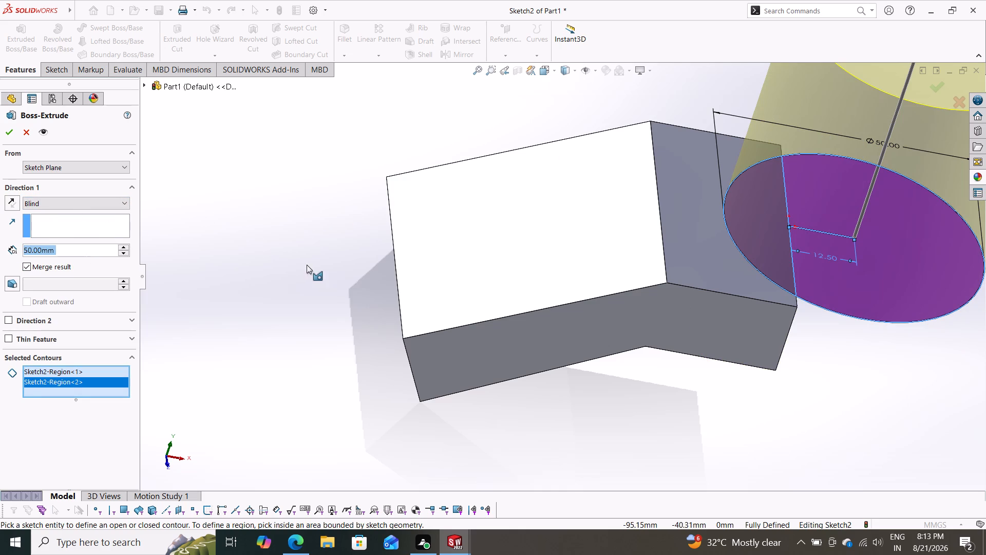
click(16, 206)
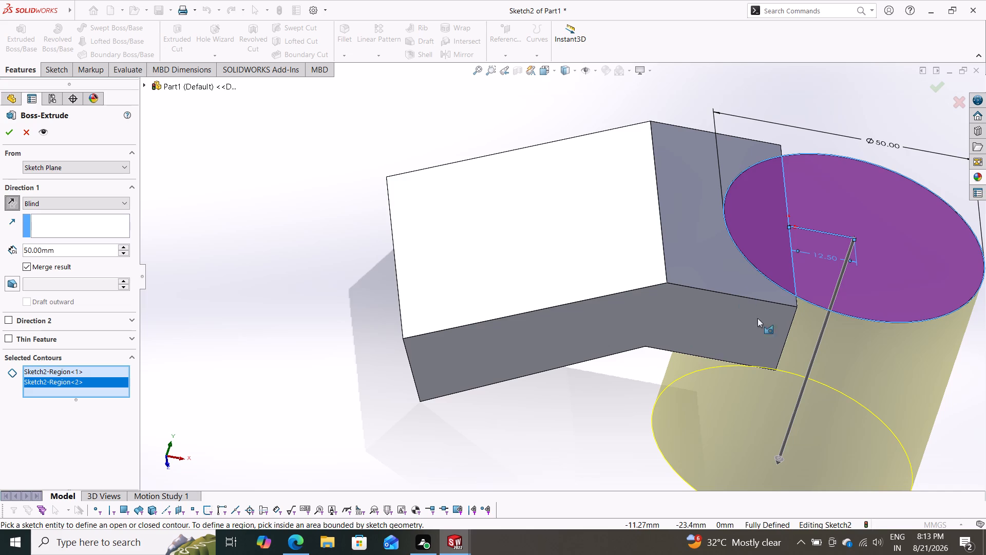
drag(779, 455, 818, 295)
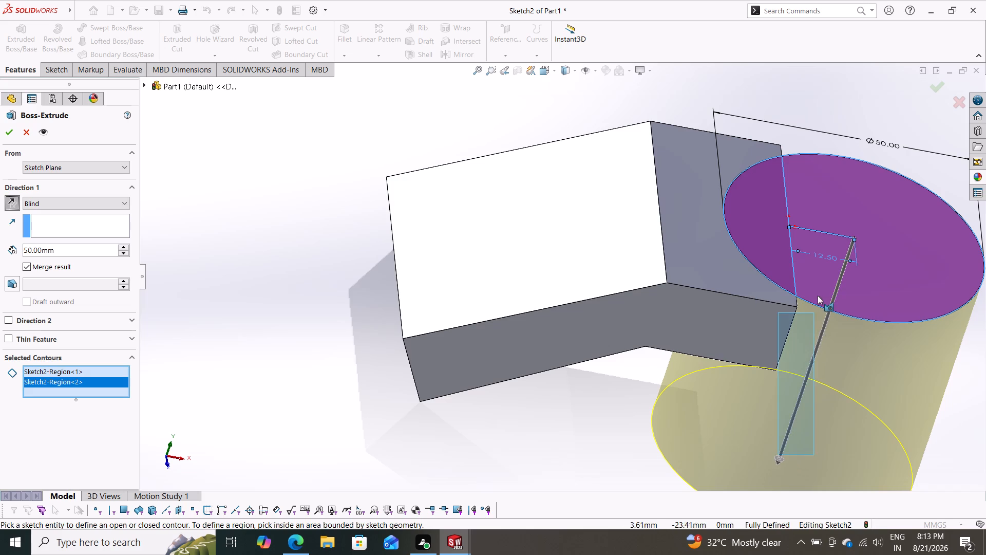
drag(818, 295, 822, 274)
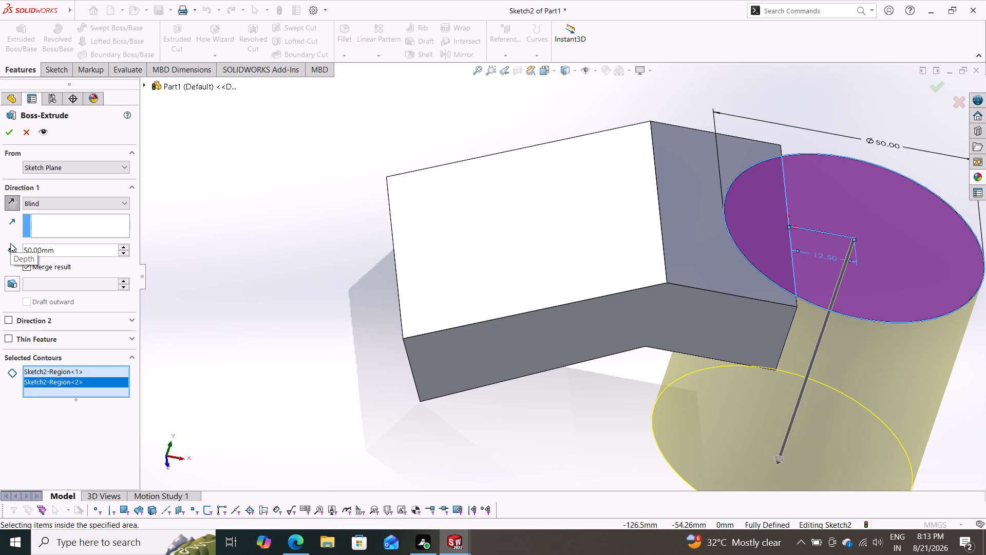
click(11, 195)
drag(74, 248, 48, 240)
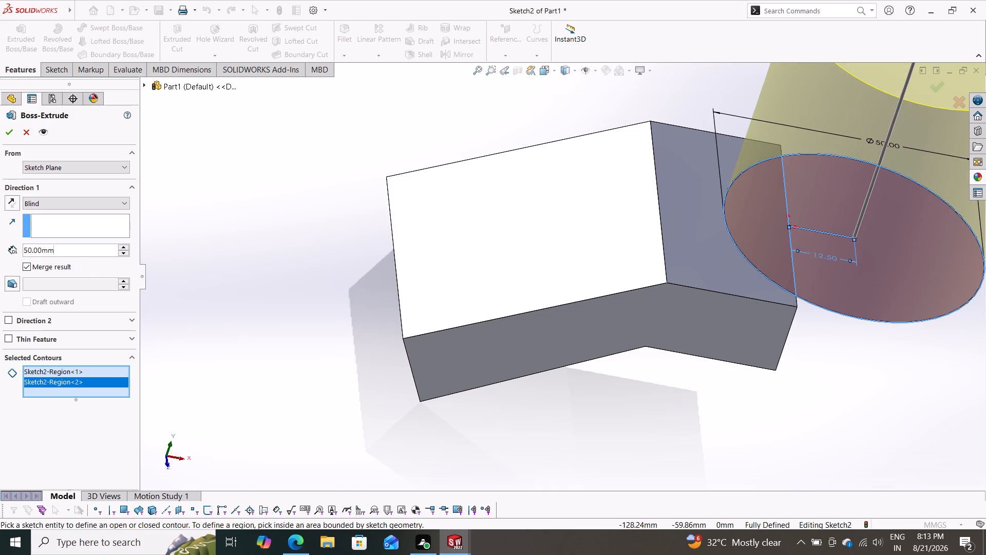
drag(48, 240, 0, 244)
text(10)
key(Return)
click(9, 127)
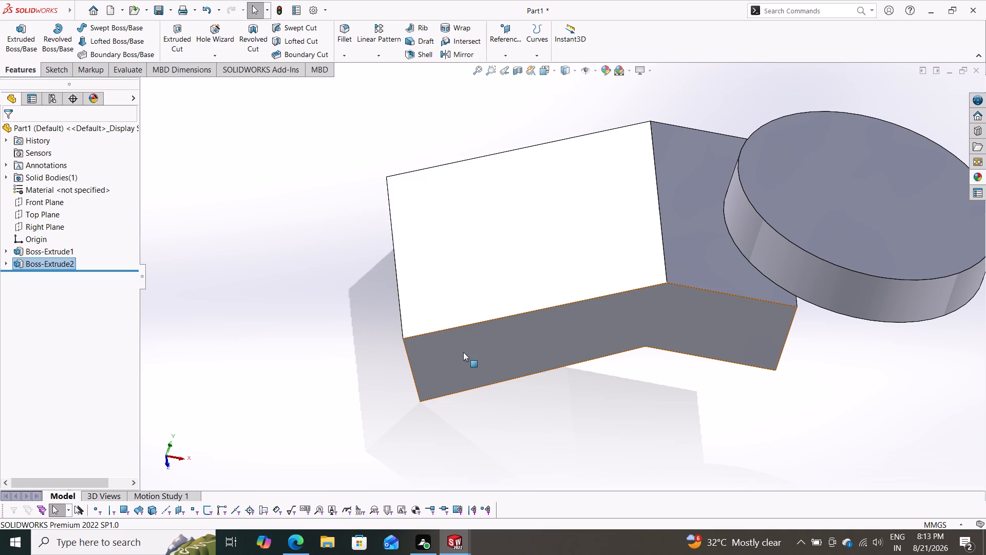
Start a sketch on the disc's top face and convert its circular outline into a sketch circle.
middle_drag(603, 395, 585, 320)
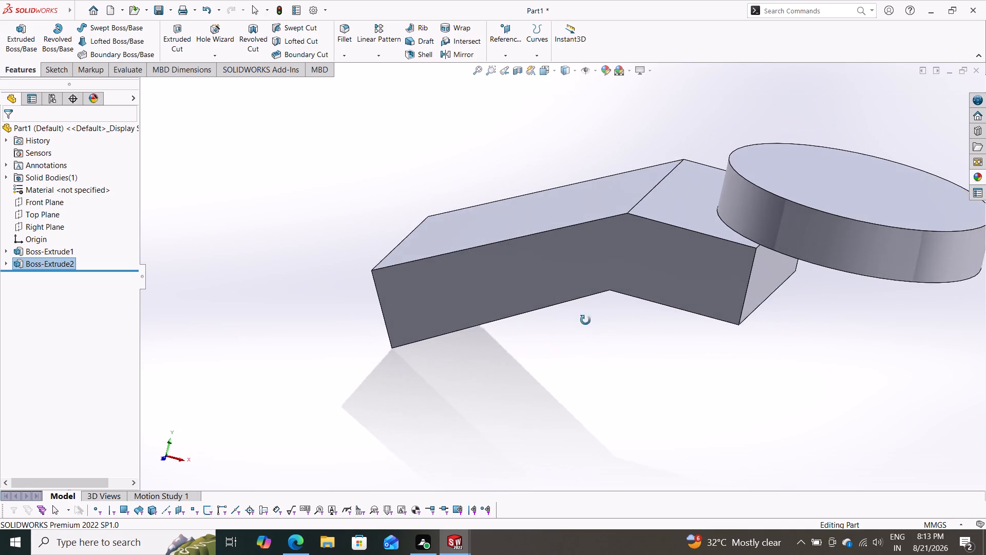
middle_drag(585, 320, 600, 369)
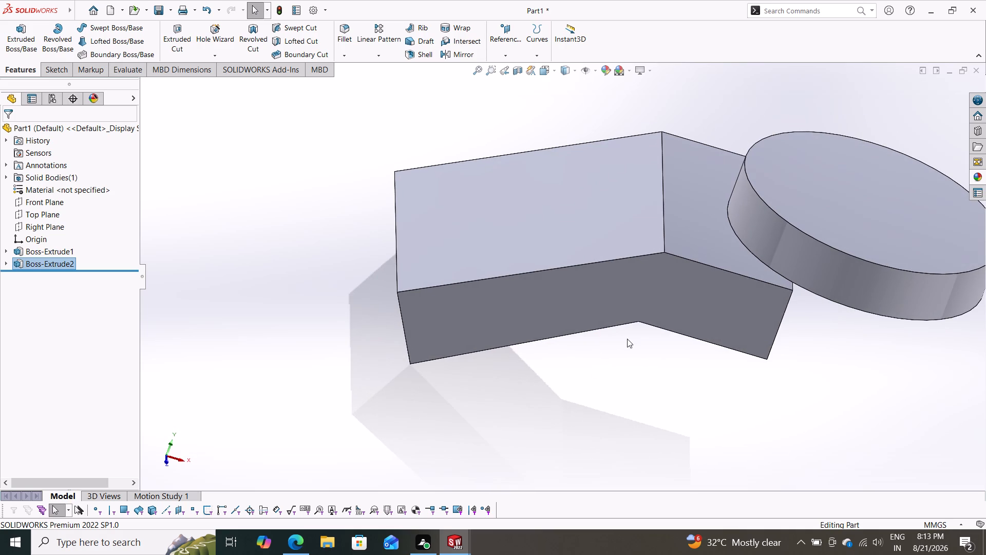
click(808, 187)
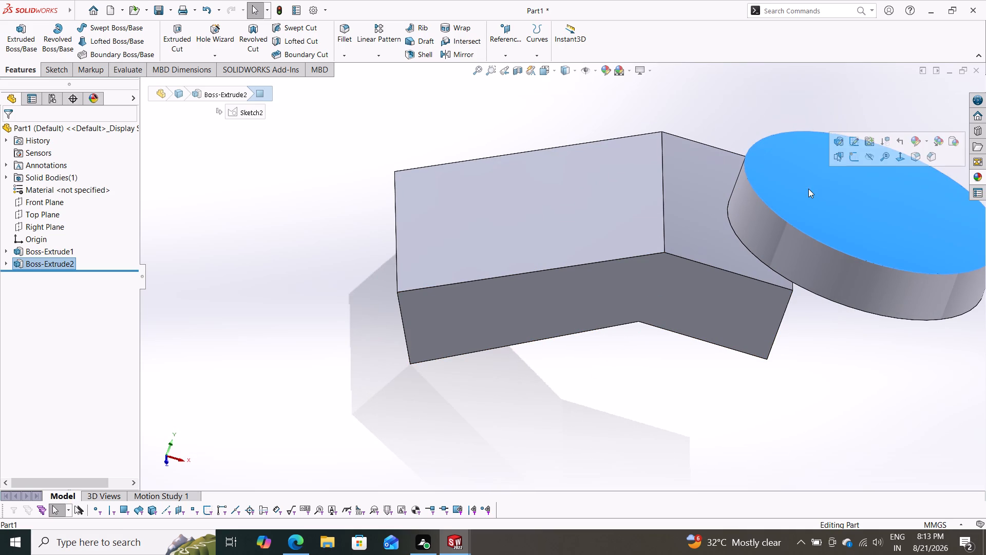
click(854, 162)
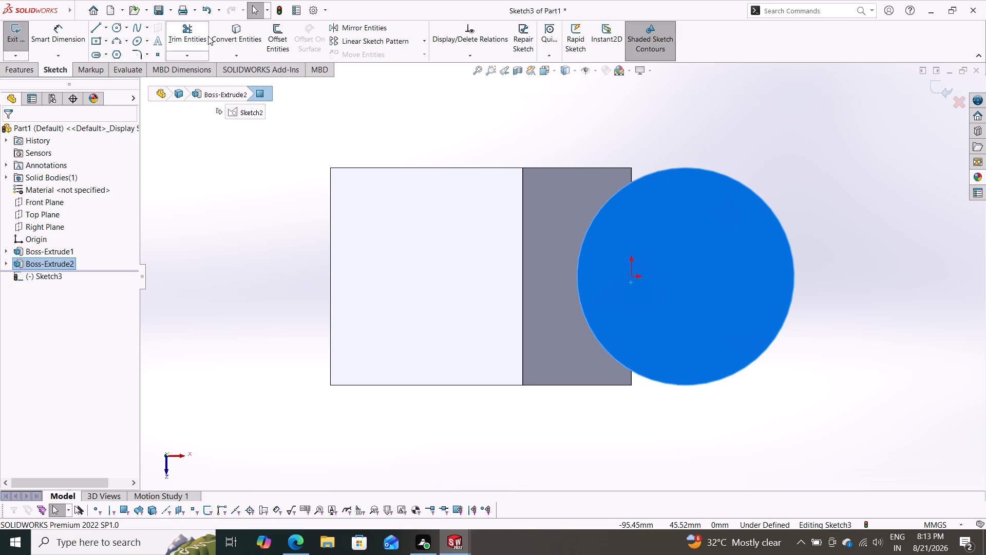
click(225, 33)
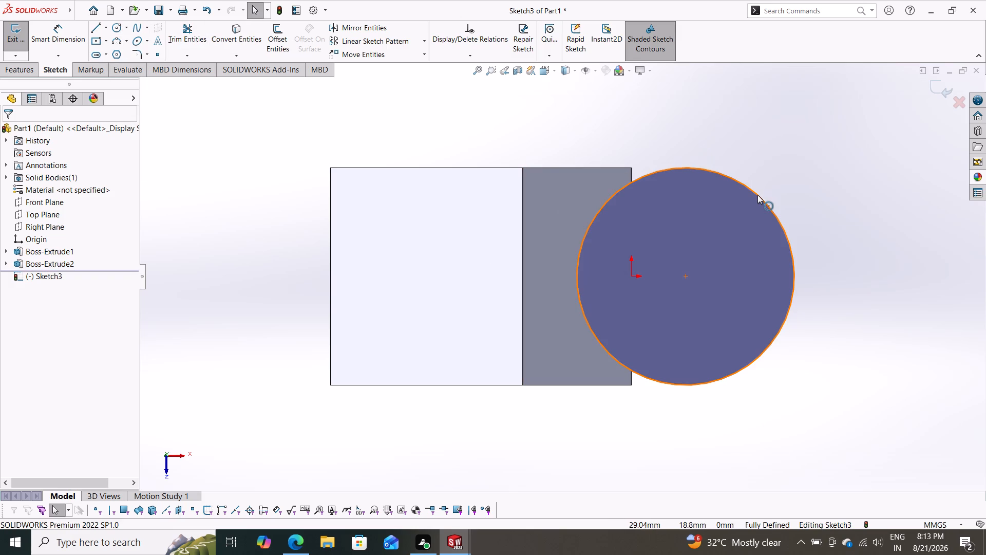
click(757, 196)
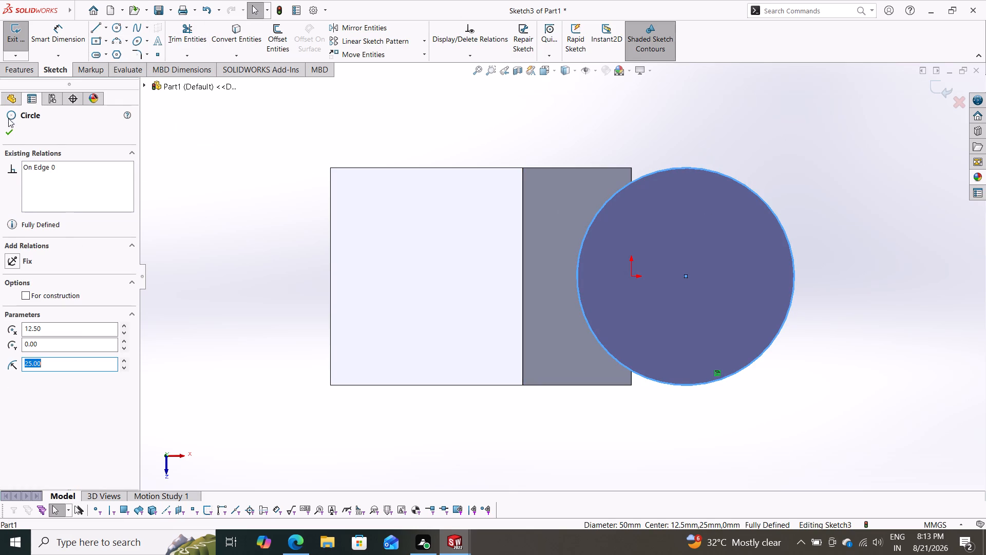
click(6, 135)
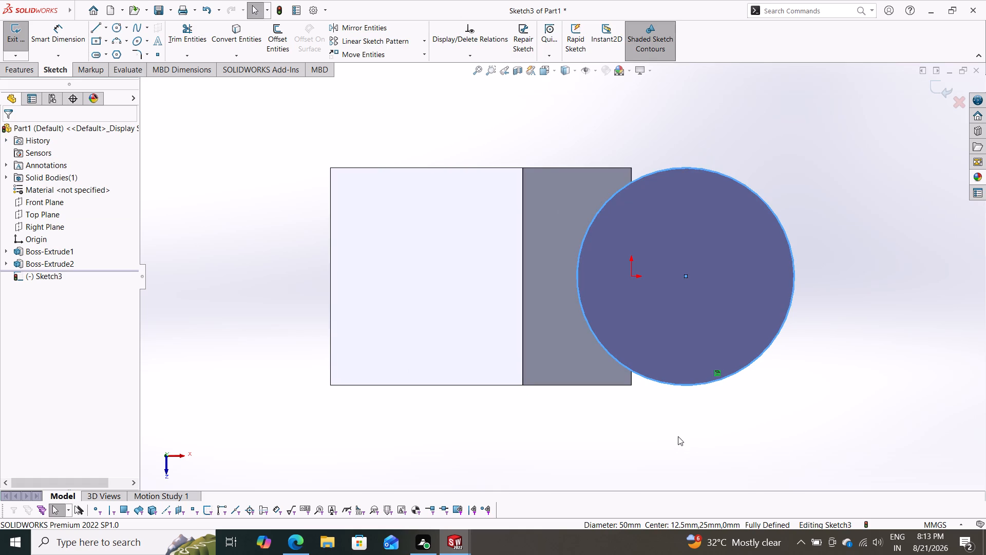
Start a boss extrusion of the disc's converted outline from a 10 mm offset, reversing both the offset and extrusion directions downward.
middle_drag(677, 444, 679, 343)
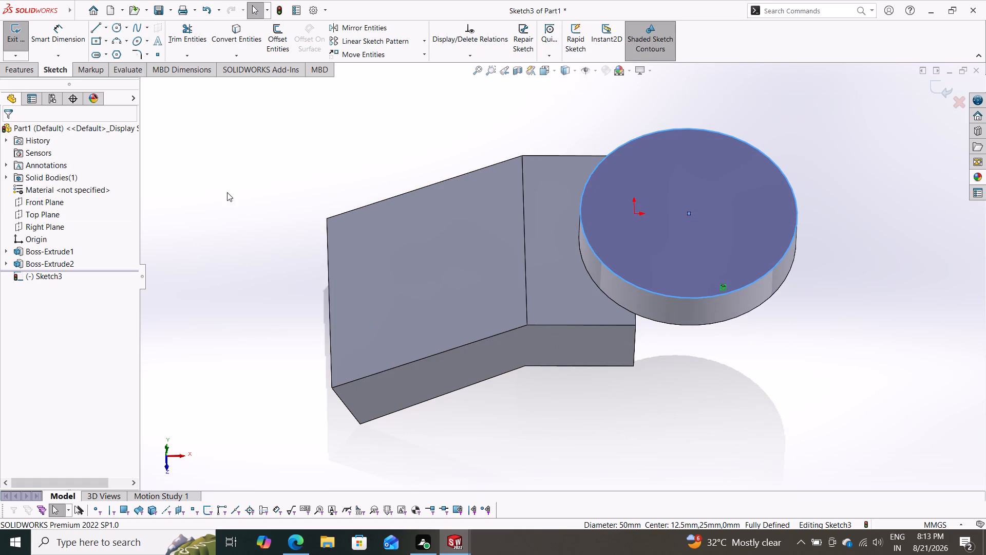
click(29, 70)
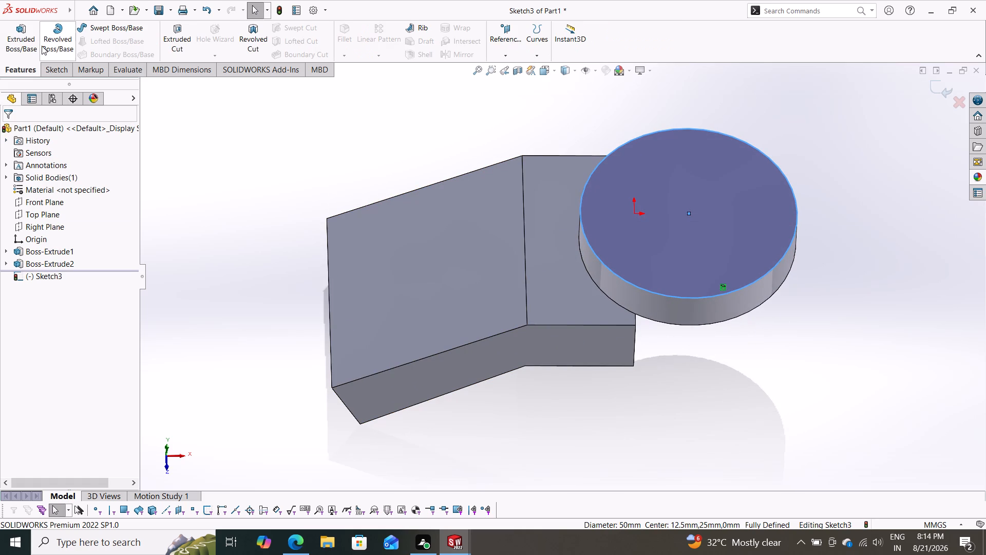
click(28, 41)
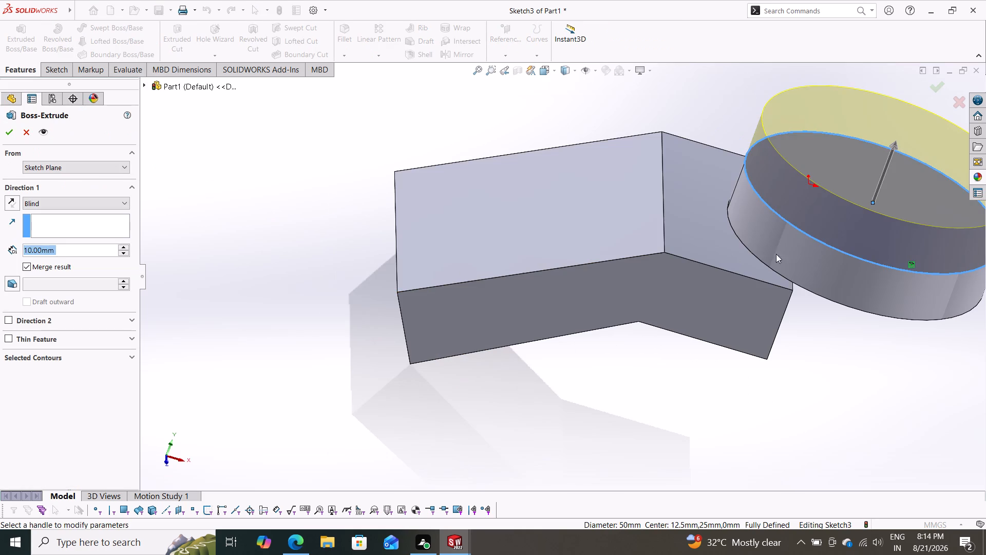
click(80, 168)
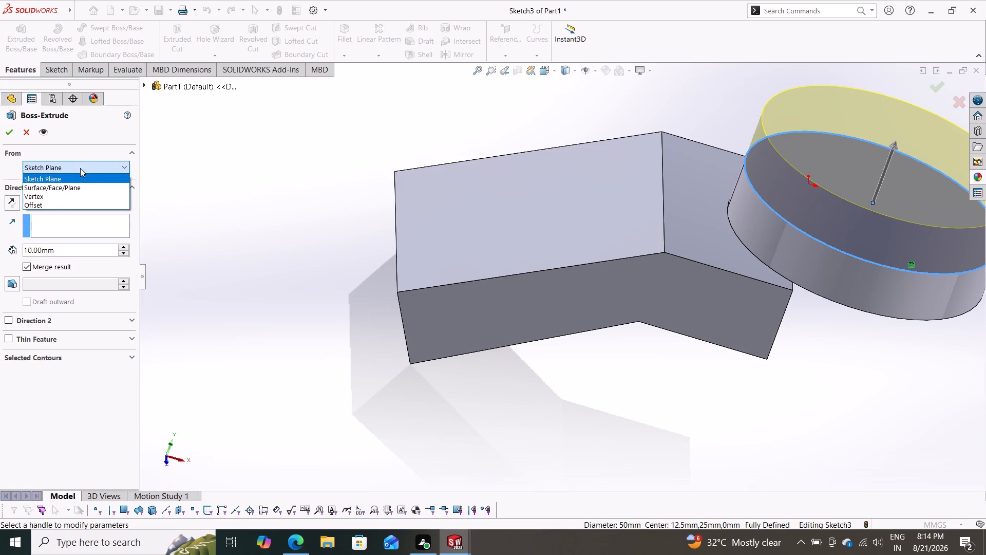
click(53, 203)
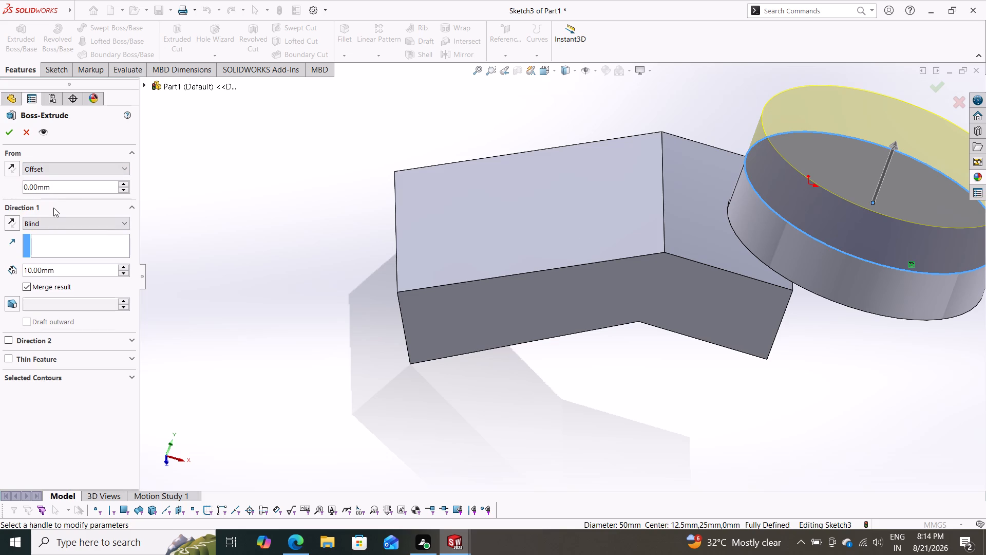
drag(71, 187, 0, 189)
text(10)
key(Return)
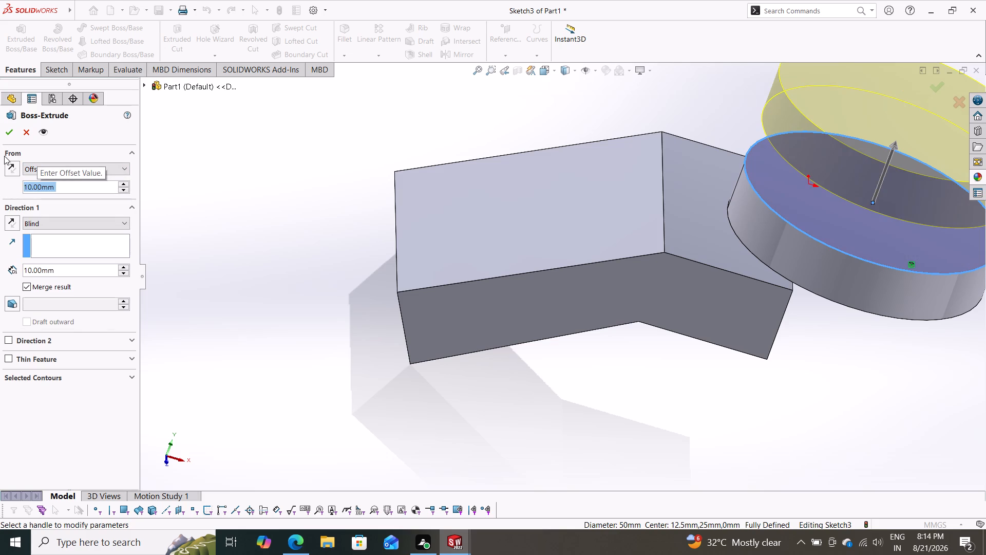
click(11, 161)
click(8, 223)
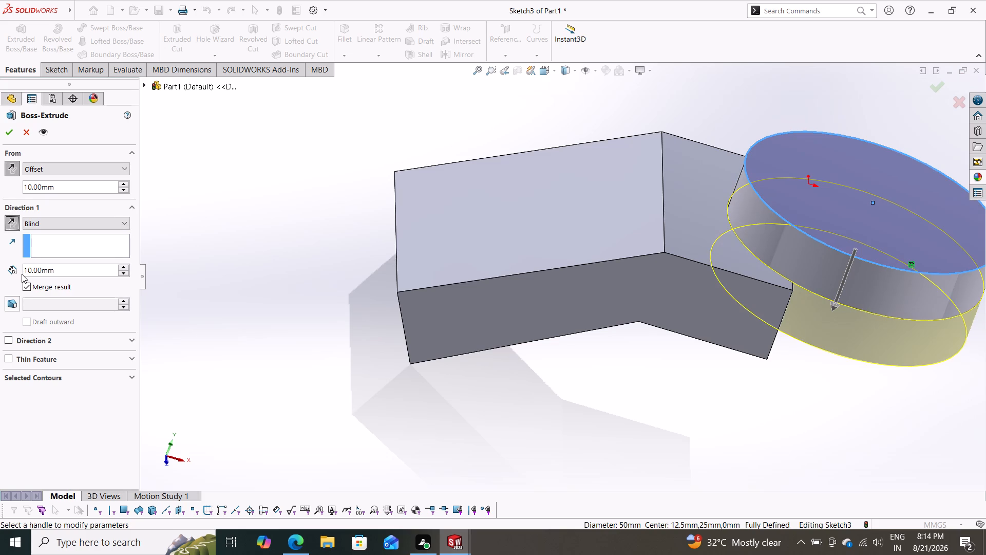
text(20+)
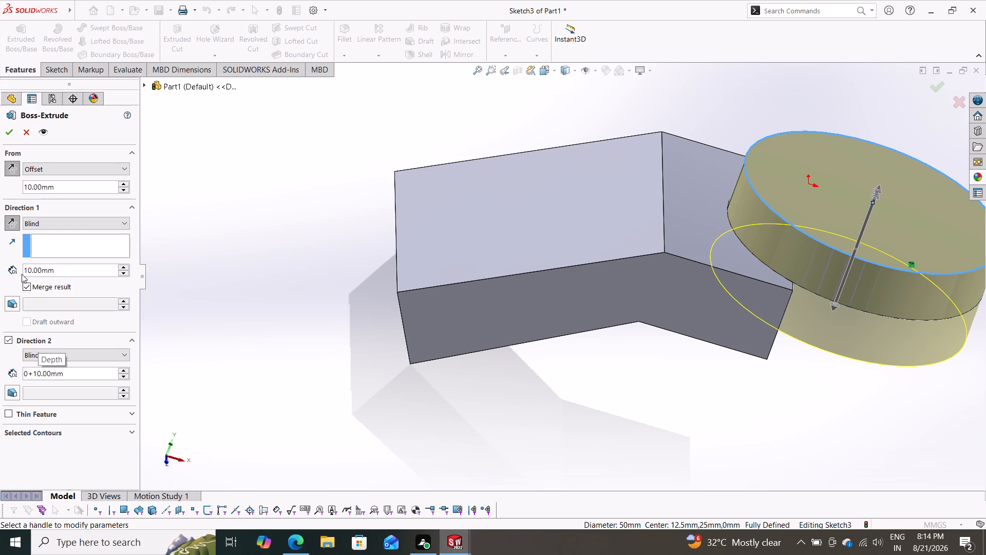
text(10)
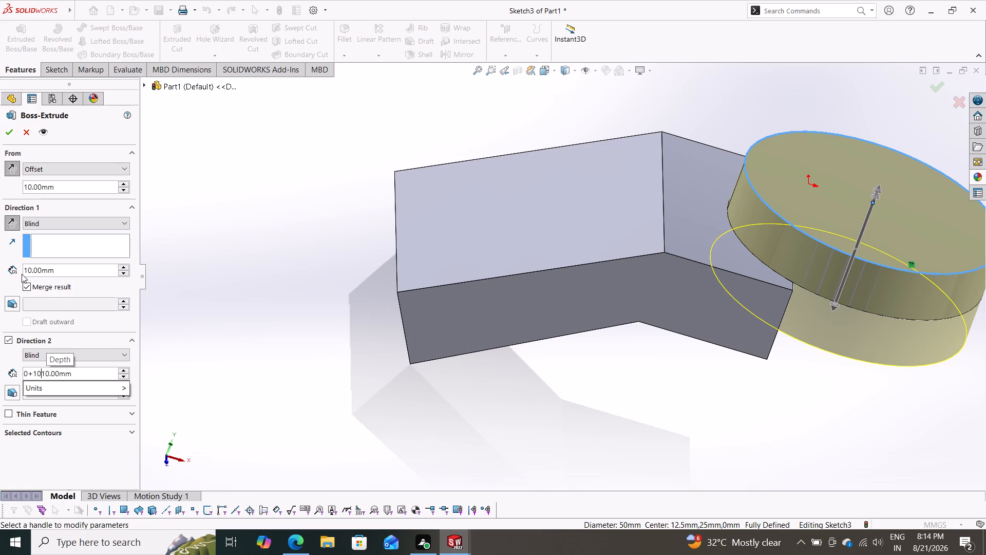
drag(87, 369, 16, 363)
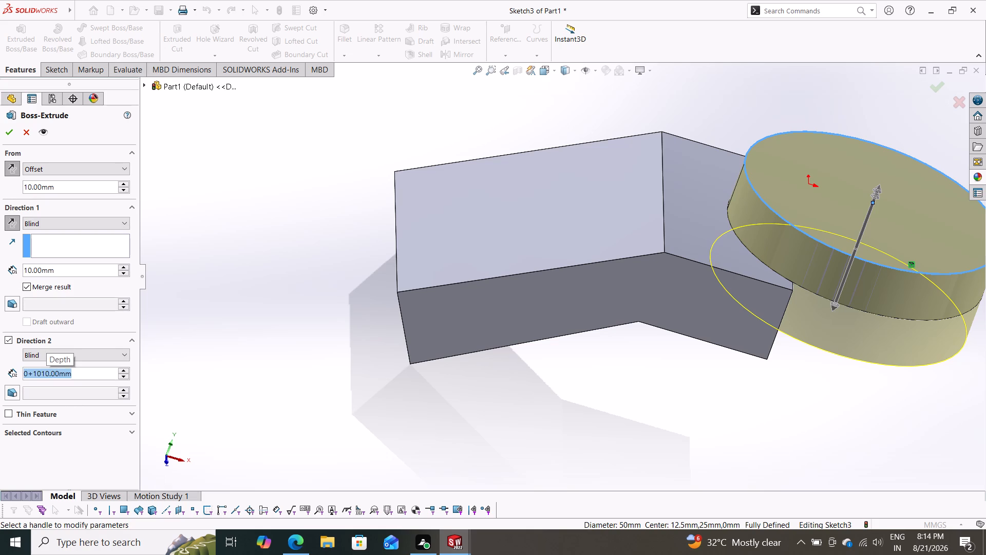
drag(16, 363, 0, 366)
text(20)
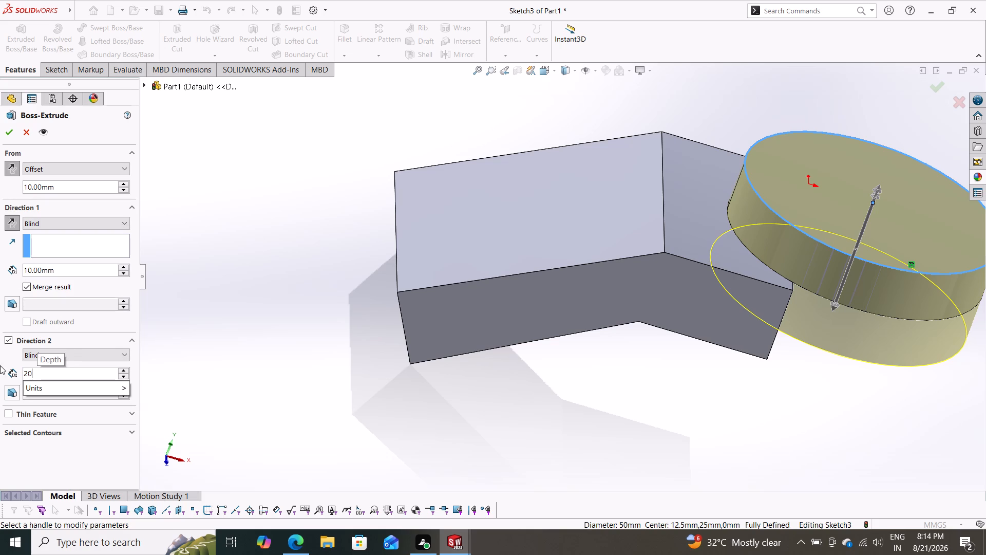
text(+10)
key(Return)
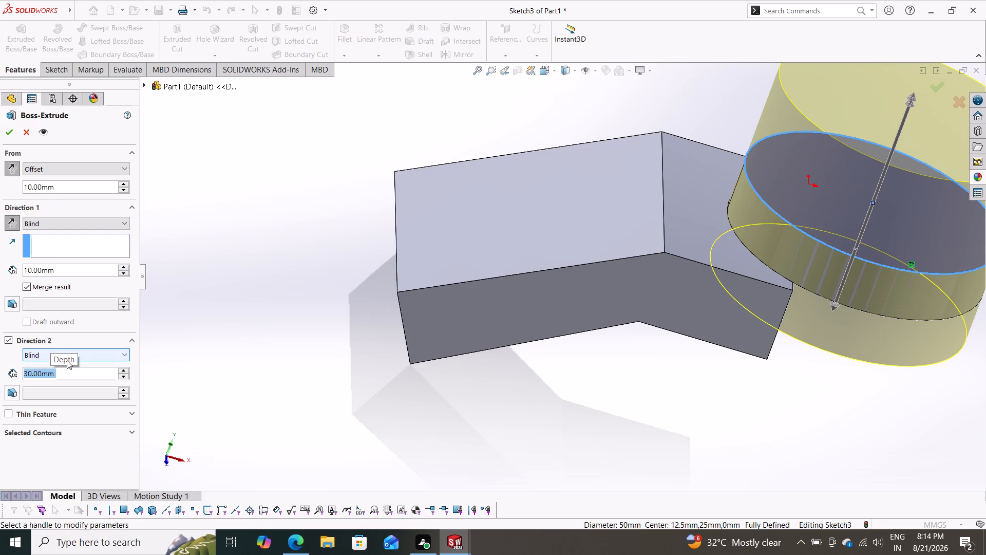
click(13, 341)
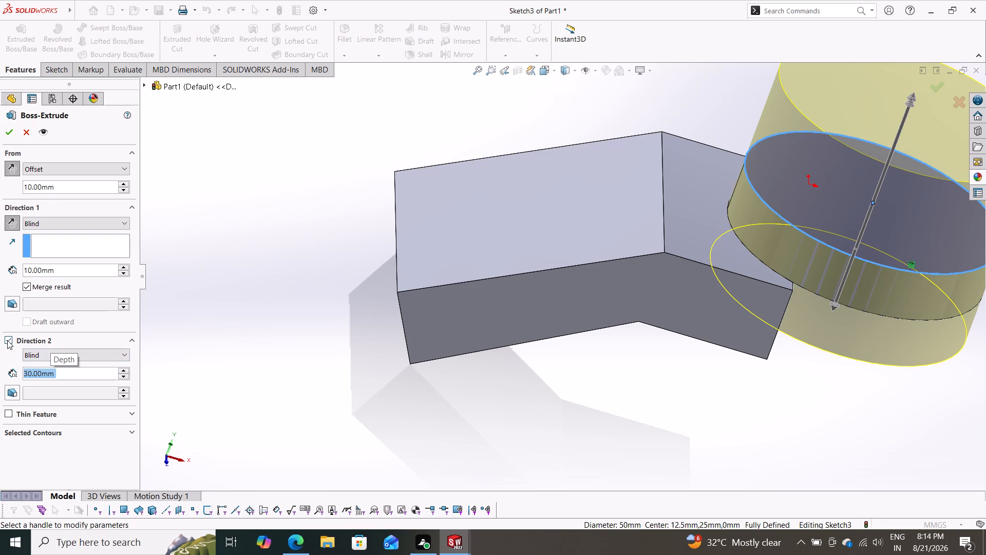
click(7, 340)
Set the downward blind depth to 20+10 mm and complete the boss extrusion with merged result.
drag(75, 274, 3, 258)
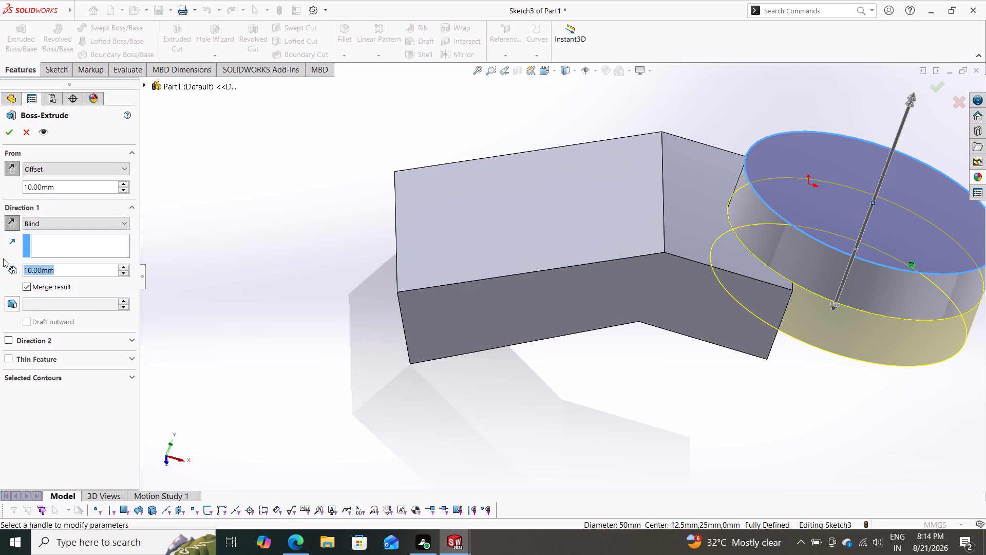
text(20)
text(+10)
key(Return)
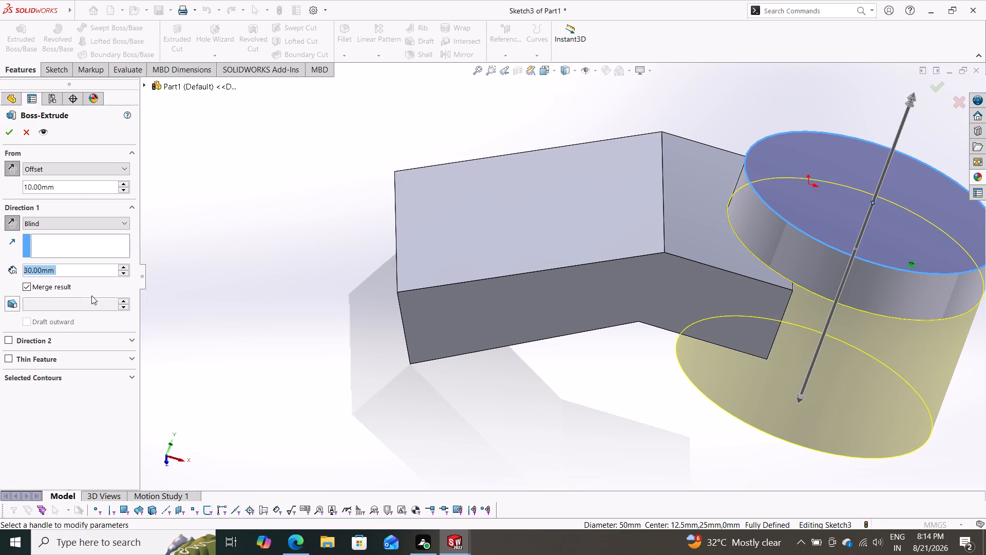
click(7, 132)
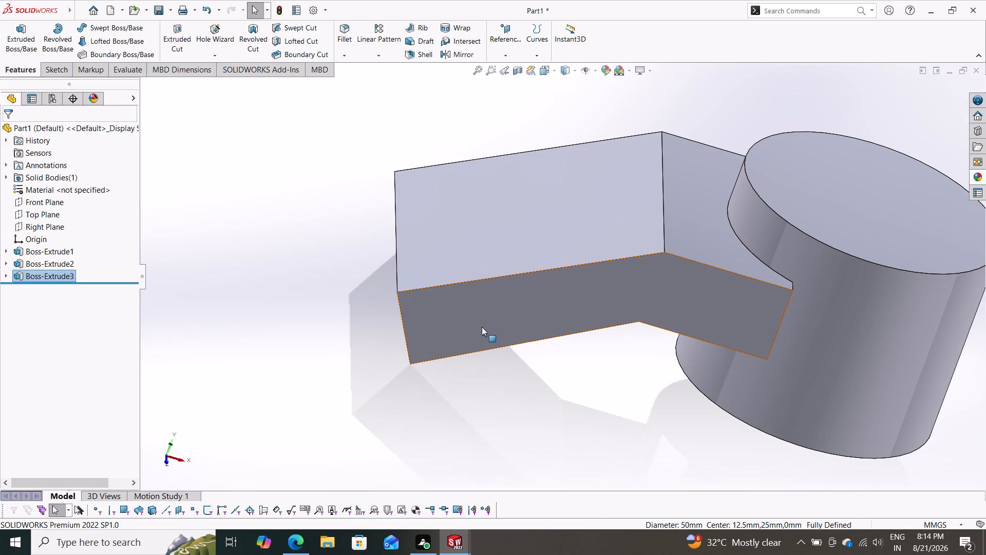
Examine from several angles how the cylinder meets the bent arm's end, above and below.
scroll(566, 376, down, 1)
middle_drag(569, 372, 578, 329)
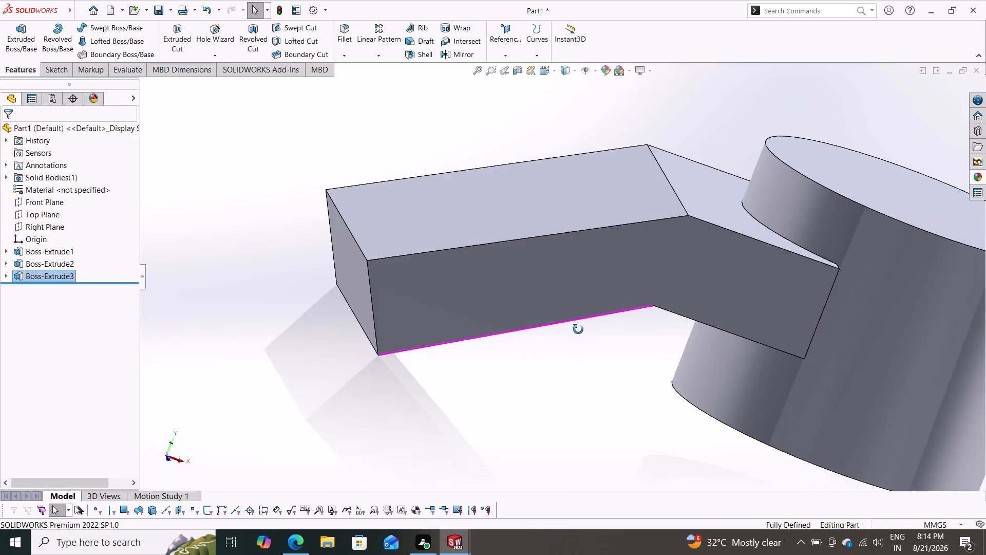
middle_drag(578, 329, 590, 394)
scroll(666, 354, down, 2)
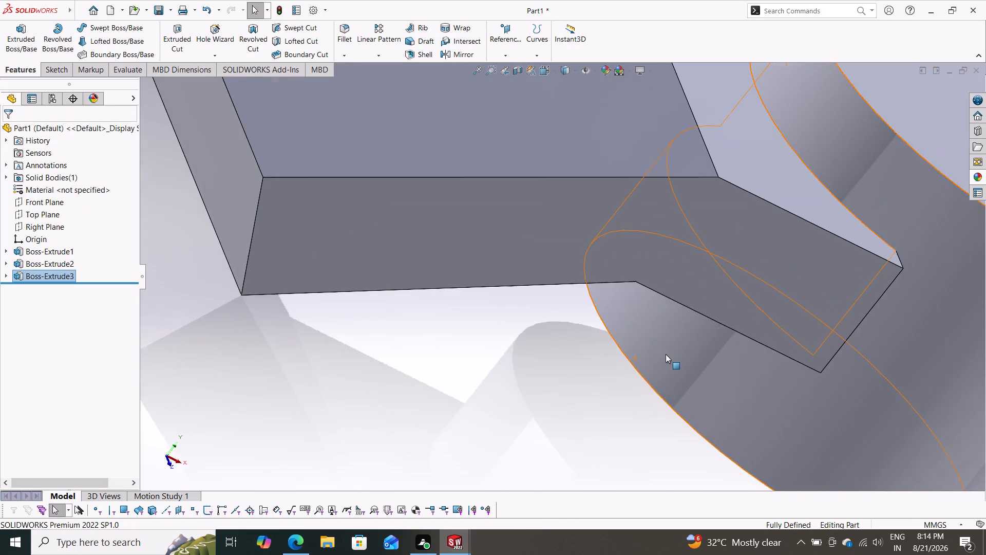
scroll(666, 354, up, 5)
scroll(786, 328, down, 1)
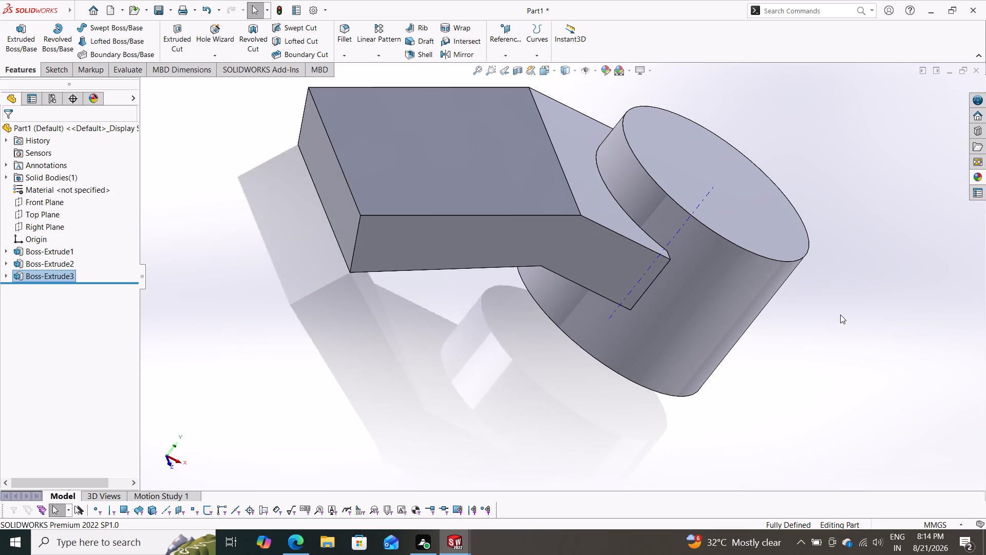
middle_drag(838, 313, 818, 247)
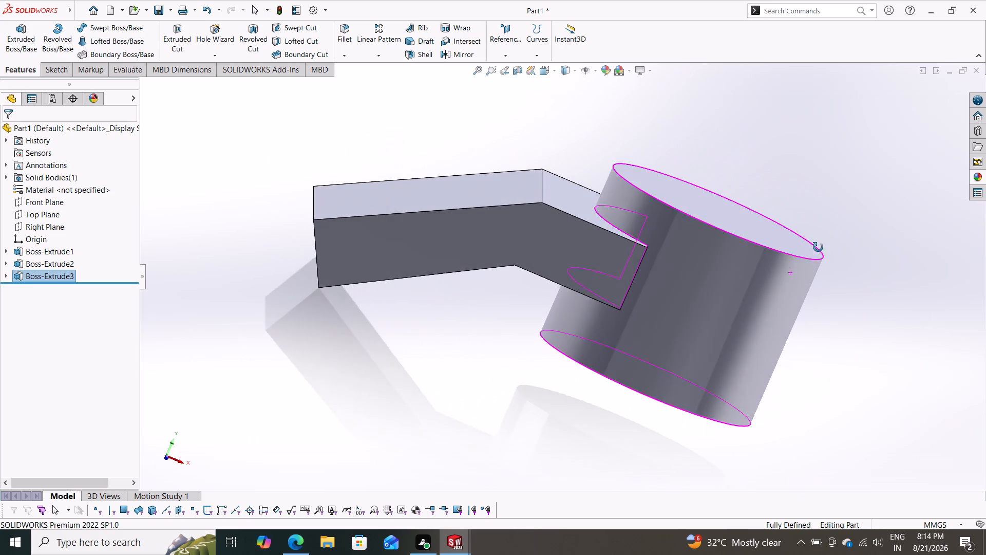
middle_drag(818, 247, 819, 255)
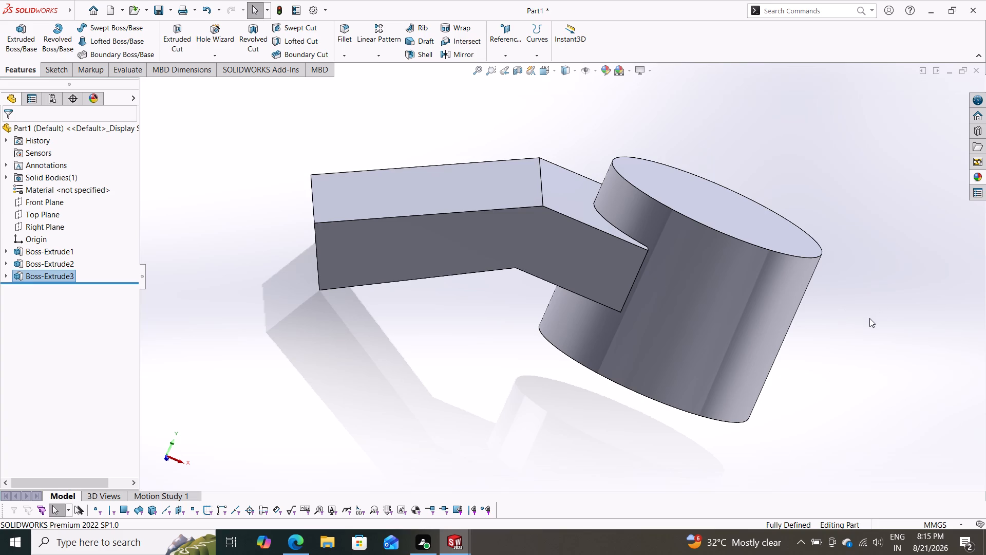
scroll(824, 325, down, 1)
scroll(815, 332, up, 2)
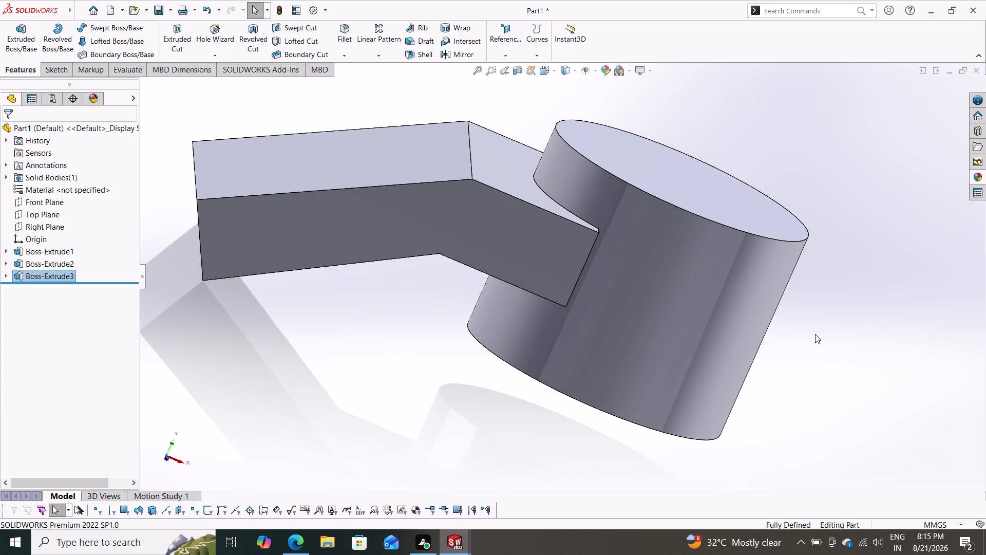
scroll(697, 332, down, 2)
middle_drag(675, 339, 672, 338)
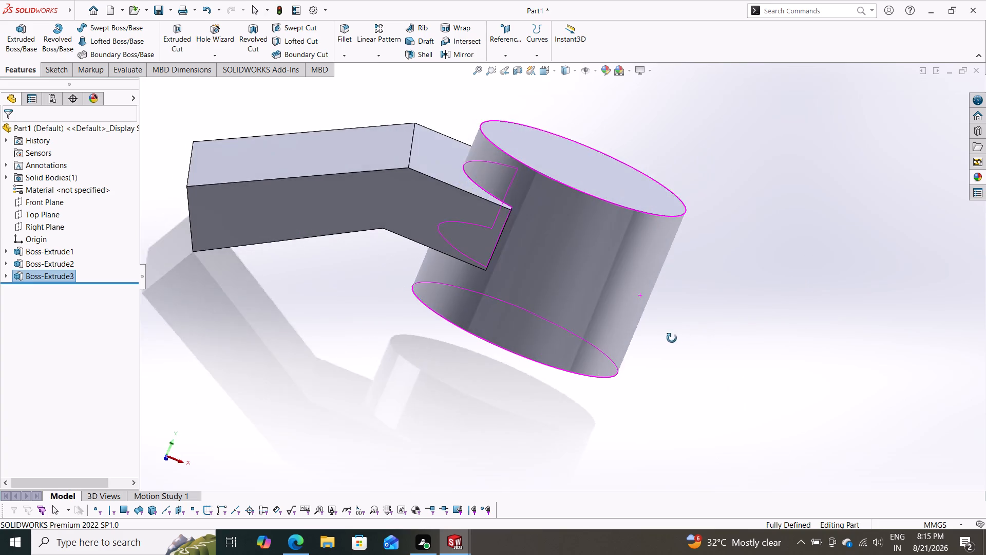
middle_drag(672, 338, 659, 295)
scroll(460, 379, down, 2)
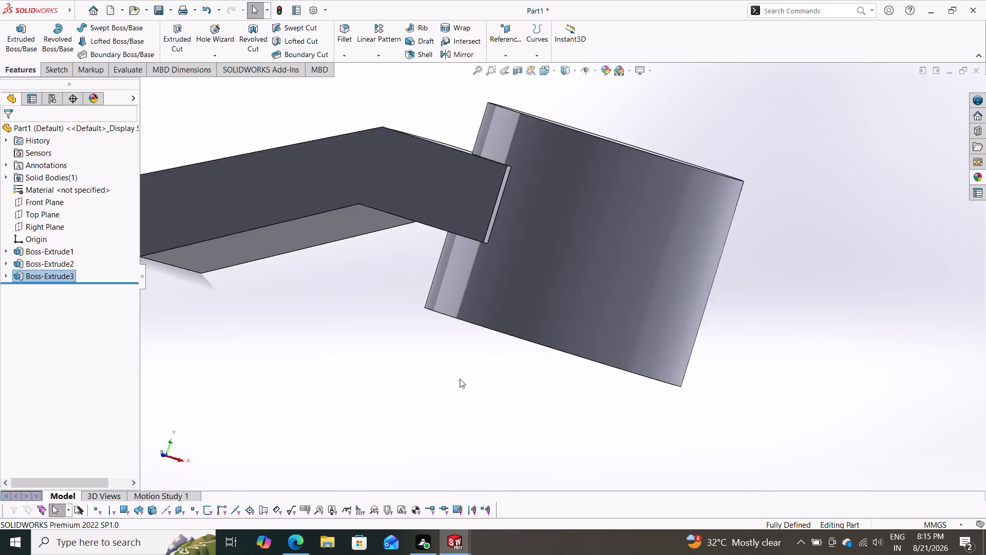
scroll(460, 379, up, 3)
middle_drag(374, 304, 370, 336)
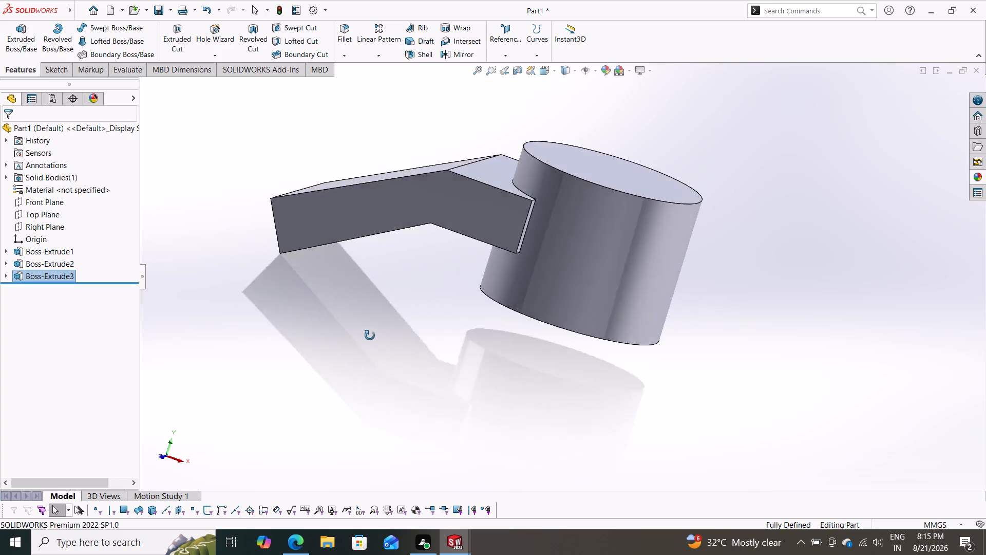
middle_drag(370, 336, 369, 349)
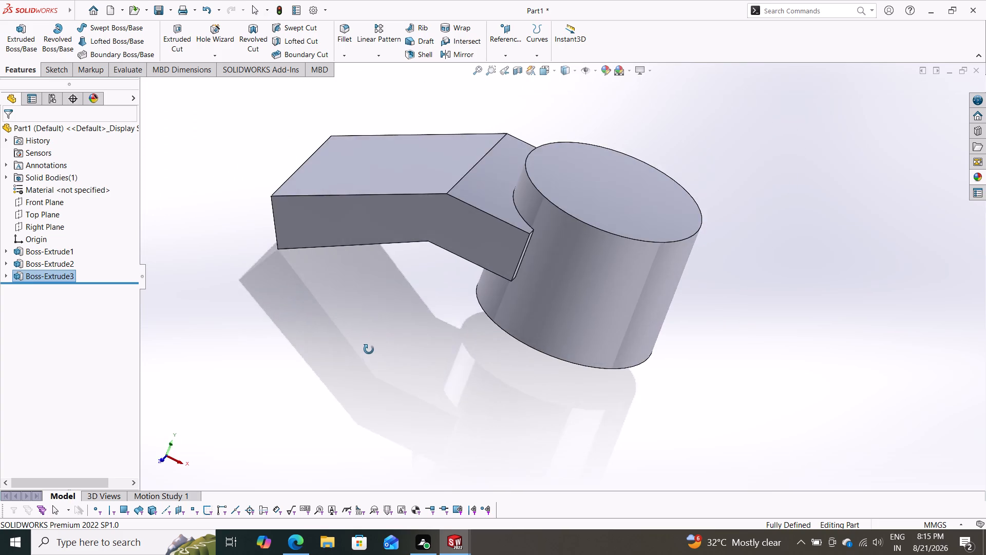
middle_drag(369, 349, 368, 313)
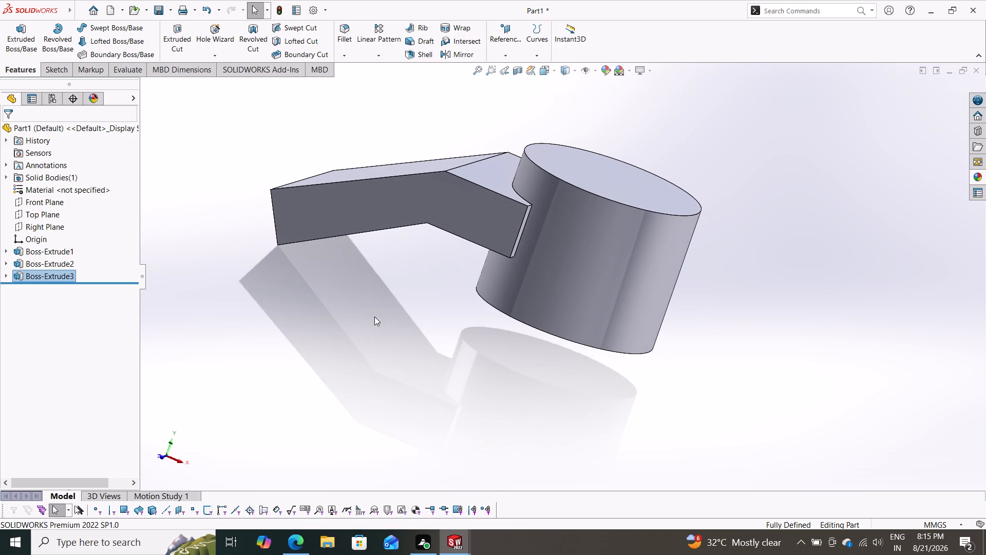
Delete the disc's extrusion, Boss-Extrude2, together with its dependent sketch and boss.
click(591, 277)
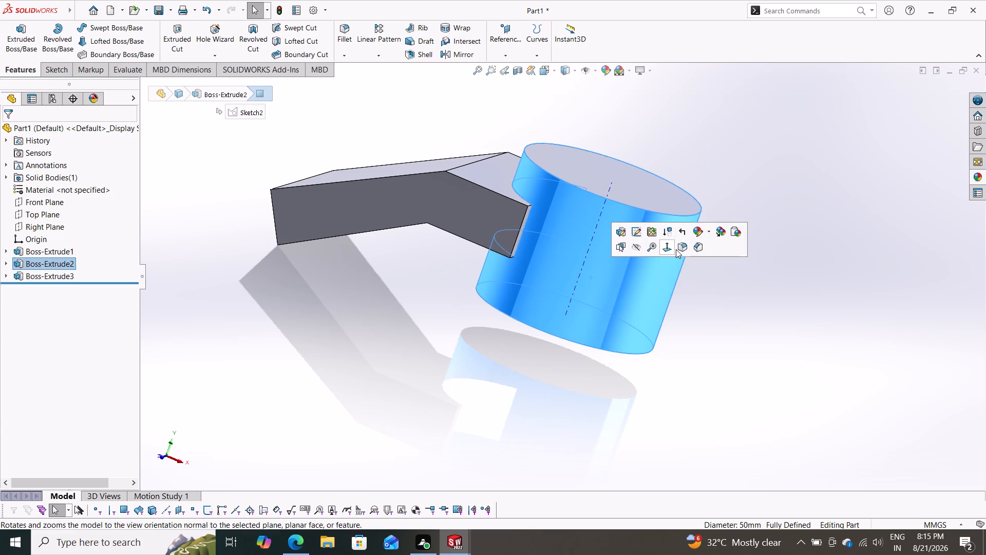
right_click(54, 258)
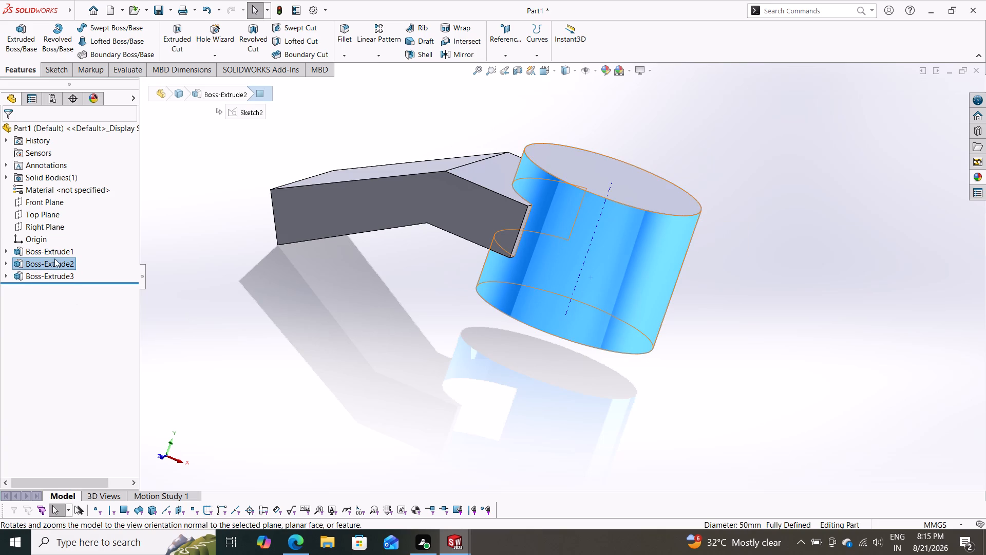
click(92, 321)
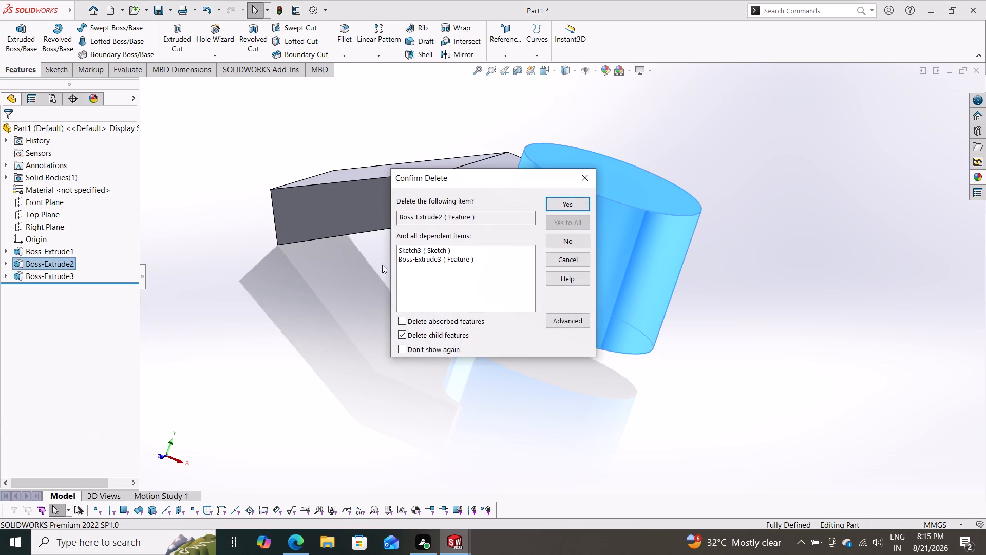
click(564, 206)
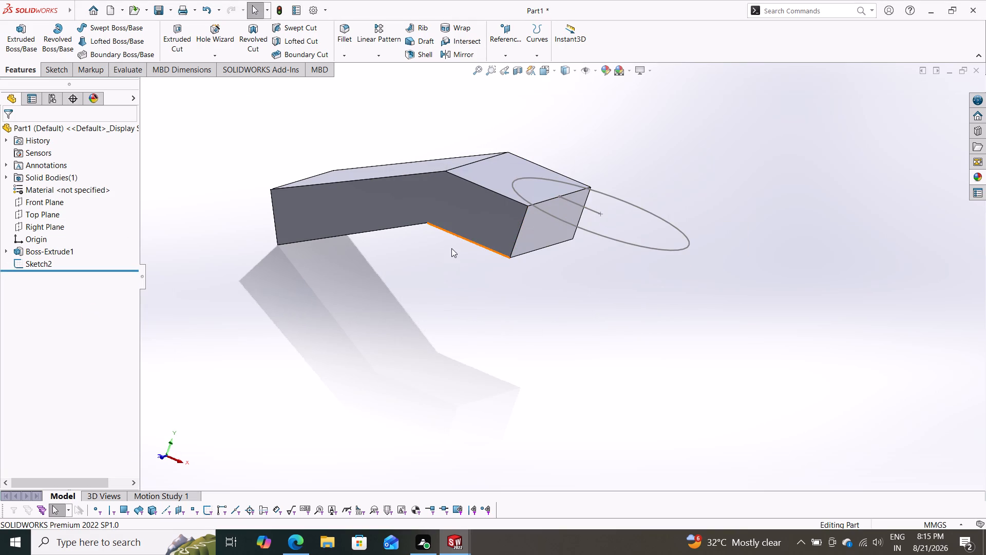
Delete the leftover sketch with the 50 mm circle at the arm's end.
click(627, 244)
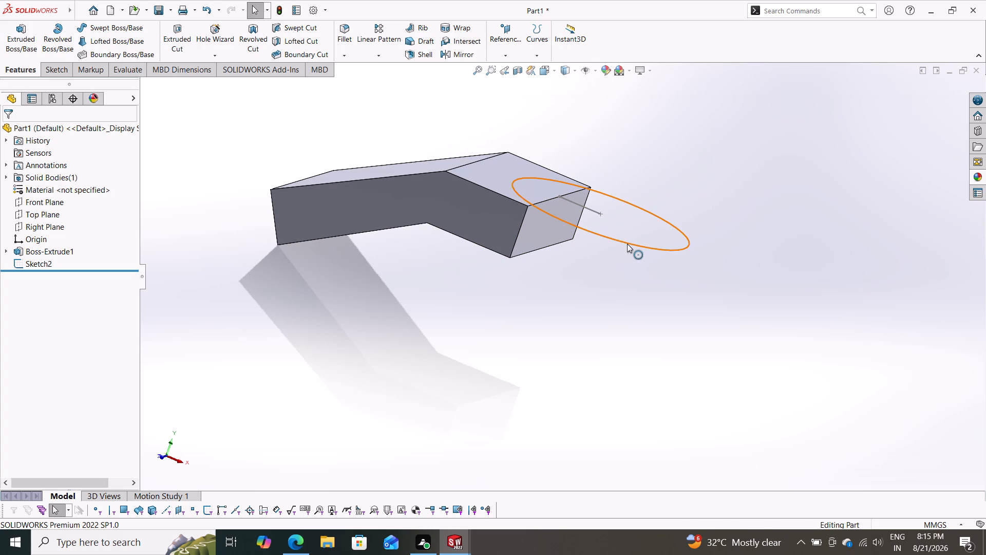
key(Delete)
key(Delete)
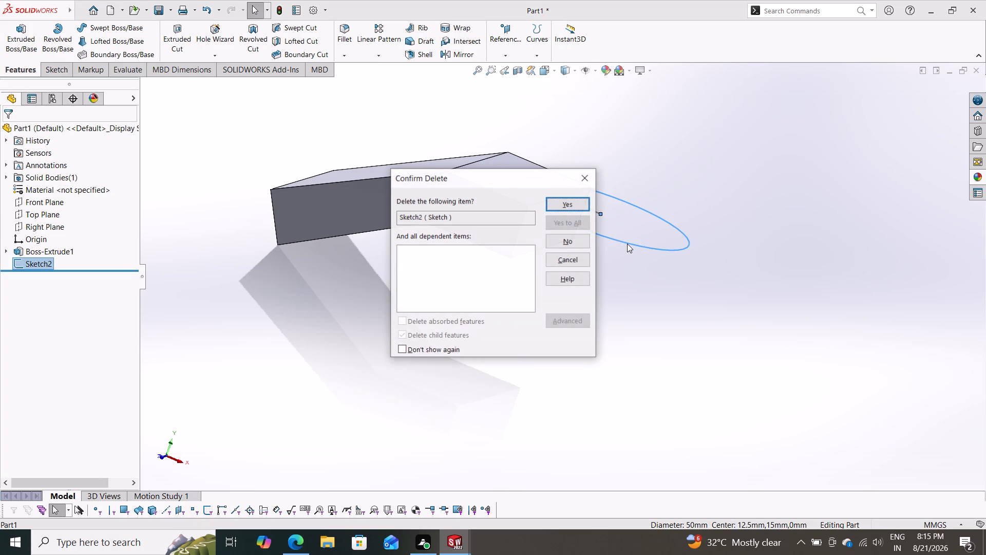
click(570, 203)
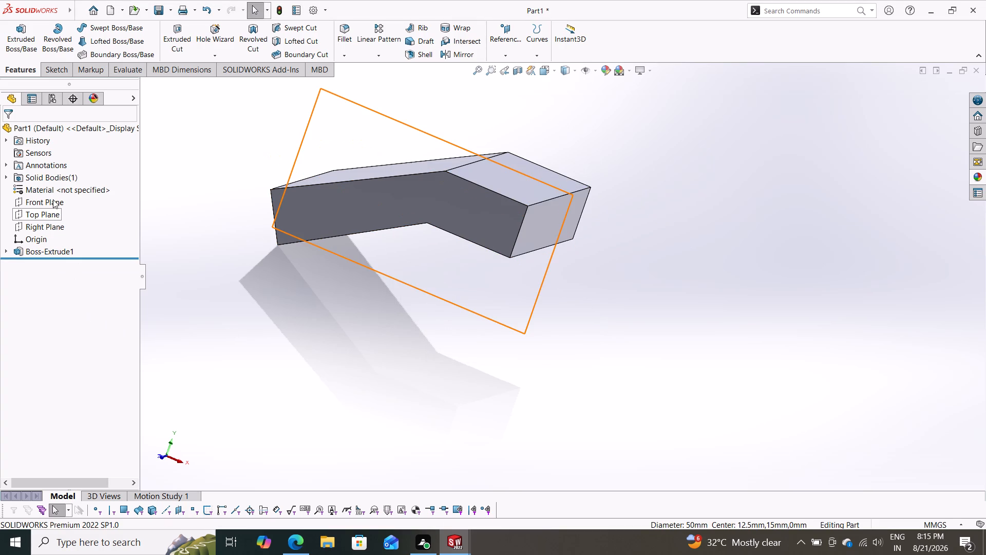
On the Top Plane, sketch a horizontal line from the origin outward beyond the arm's end and dimension it 12.5 mm.
click(49, 213)
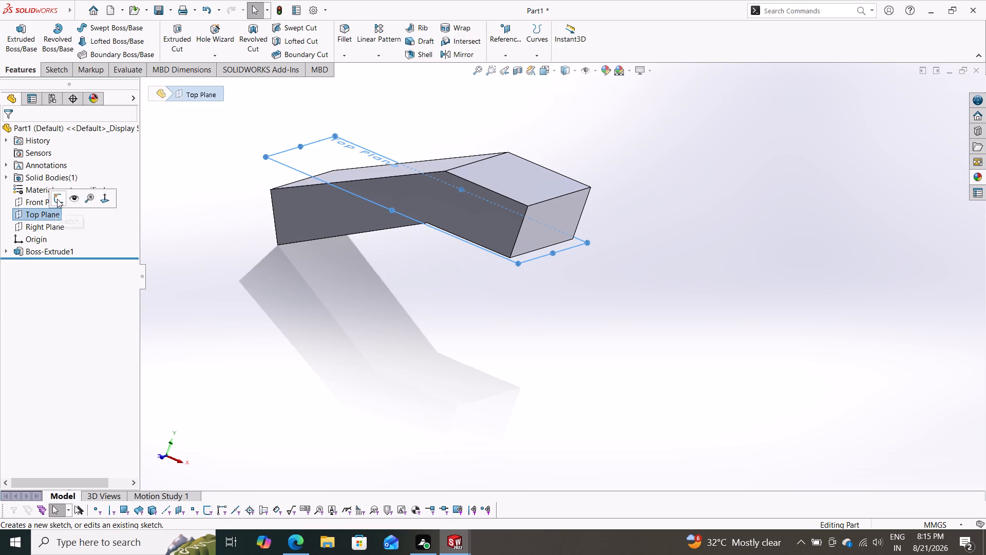
click(57, 199)
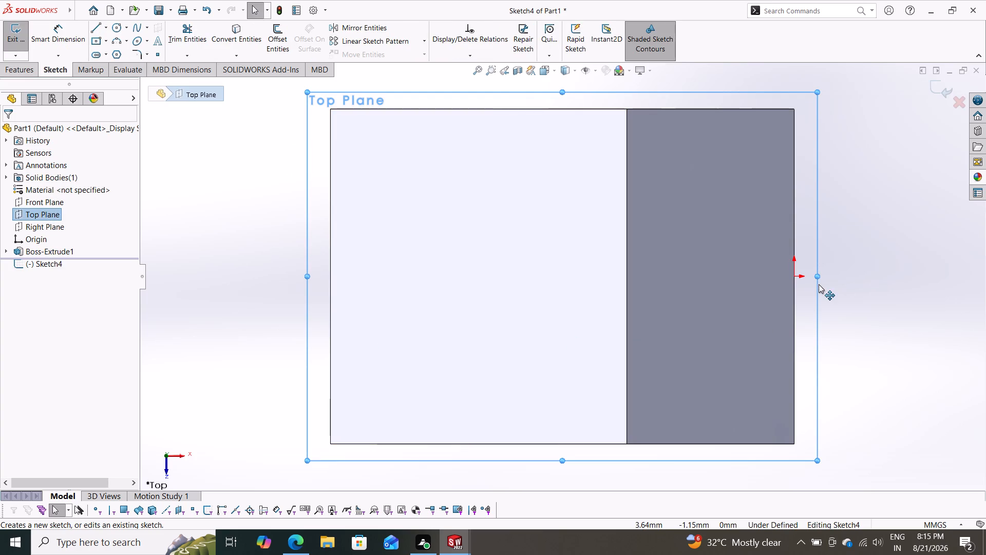
click(98, 34)
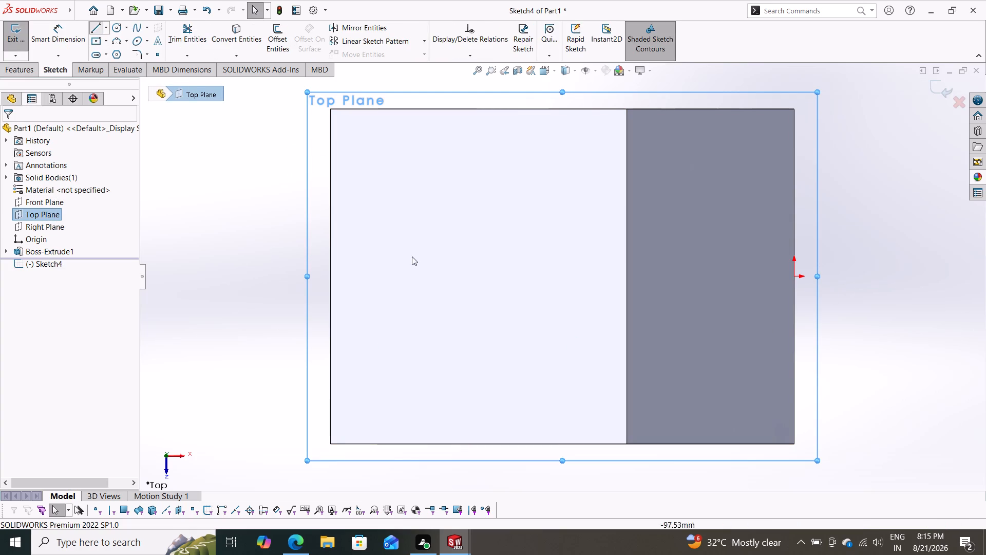
click(794, 279)
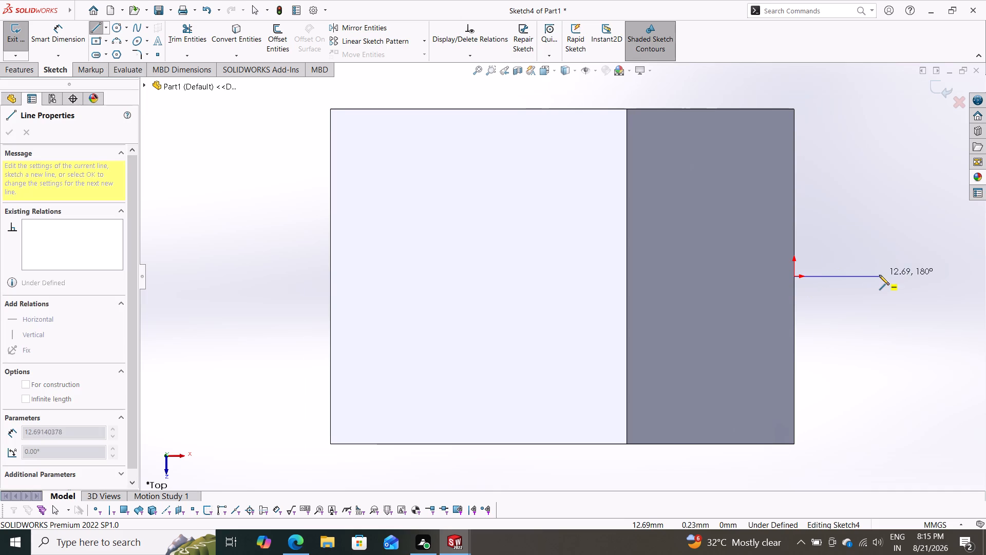
click(880, 278)
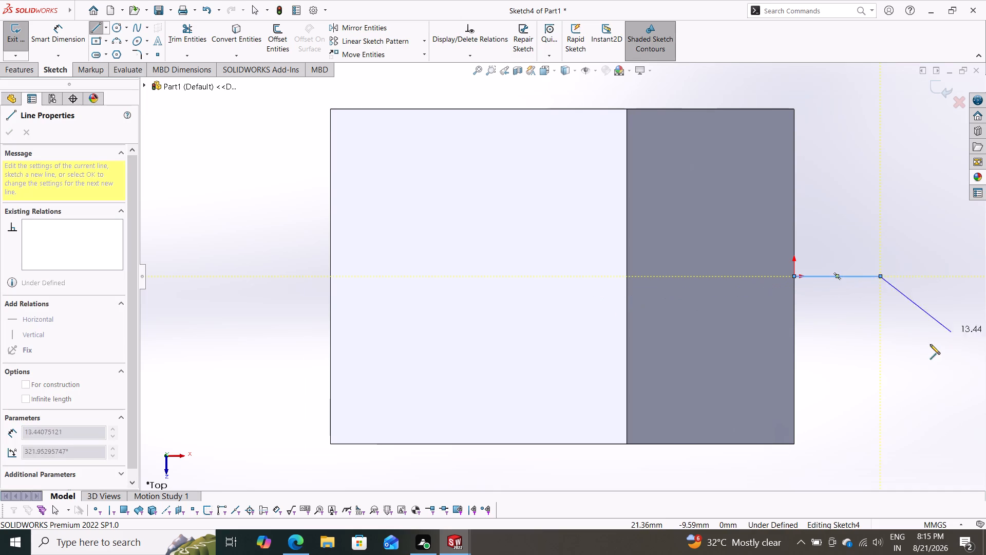
double_click(849, 342)
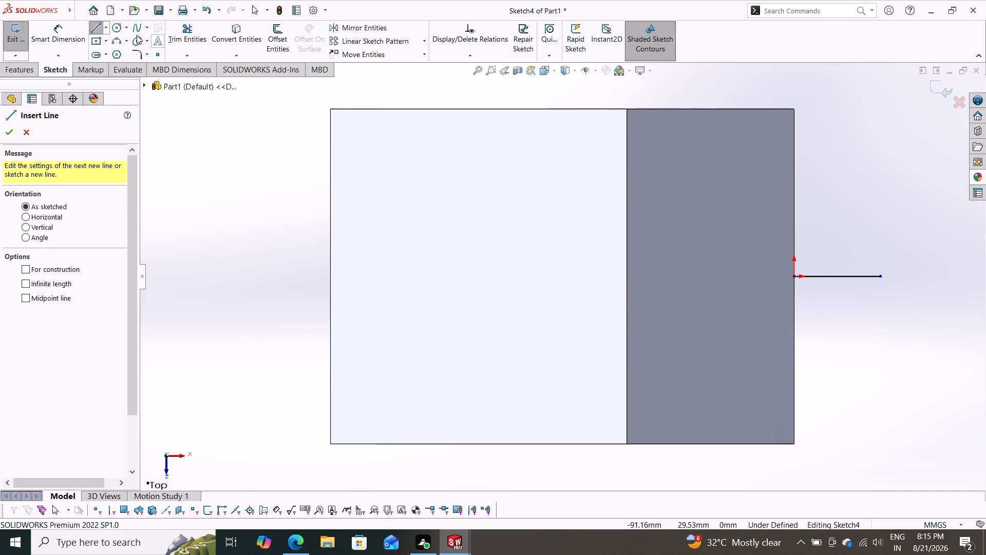
click(69, 32)
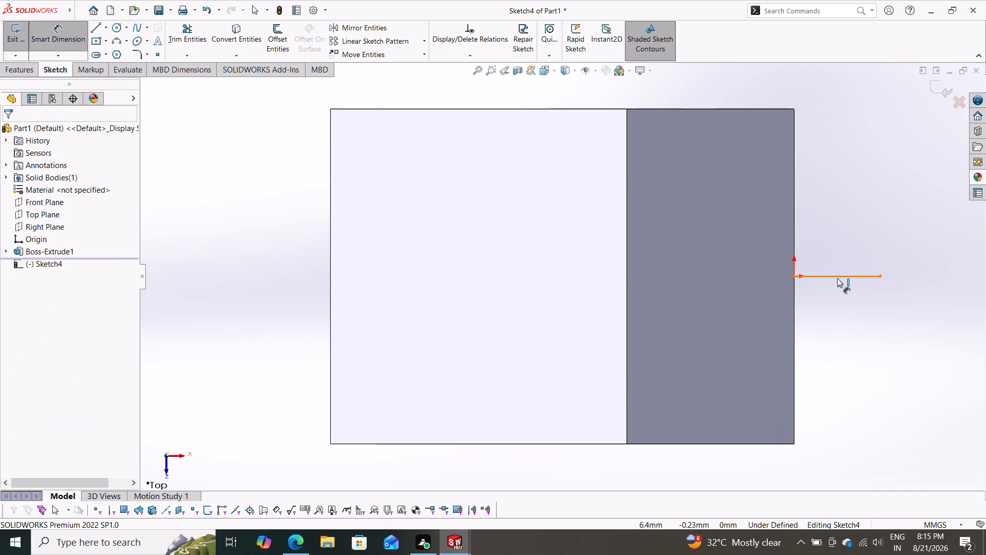
click(837, 278)
click(837, 342)
text(12.5)
key(Return)
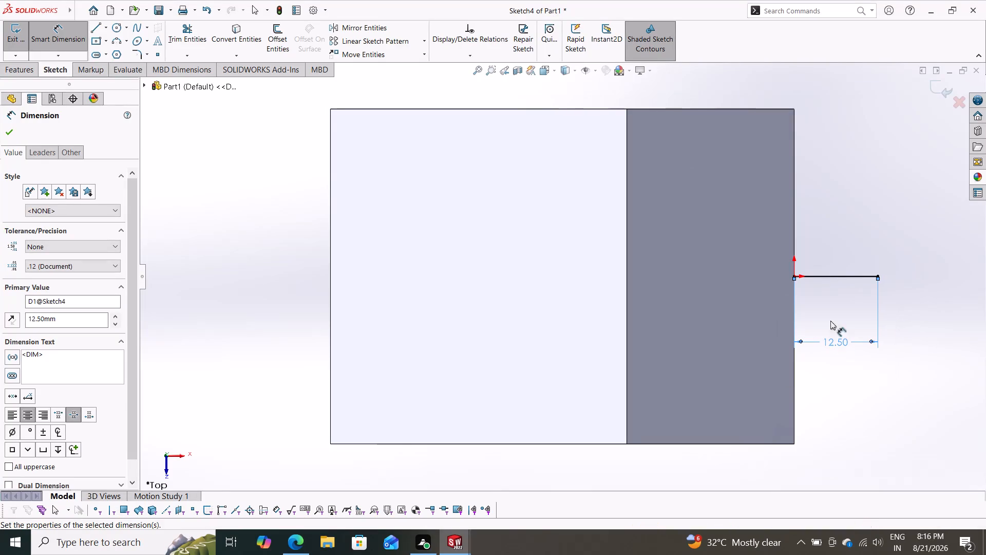
Sketch a circle centred on the line's outer endpoint and dimension its diameter 50 mm.
click(118, 27)
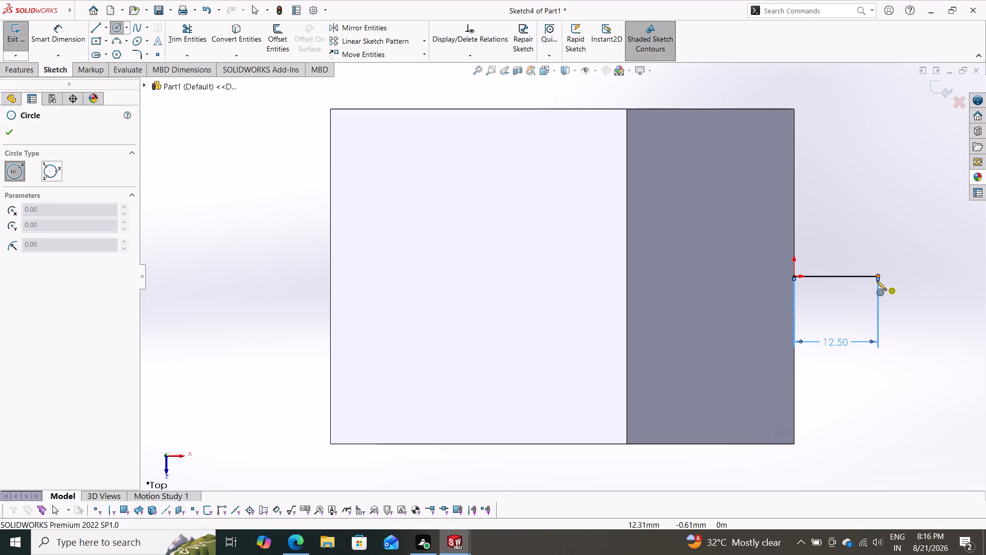
click(877, 276)
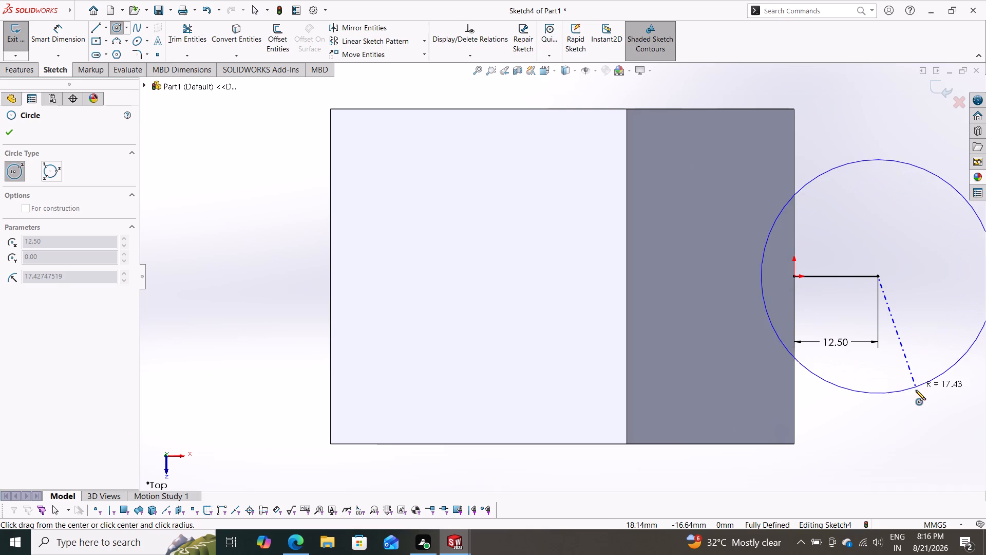
click(916, 416)
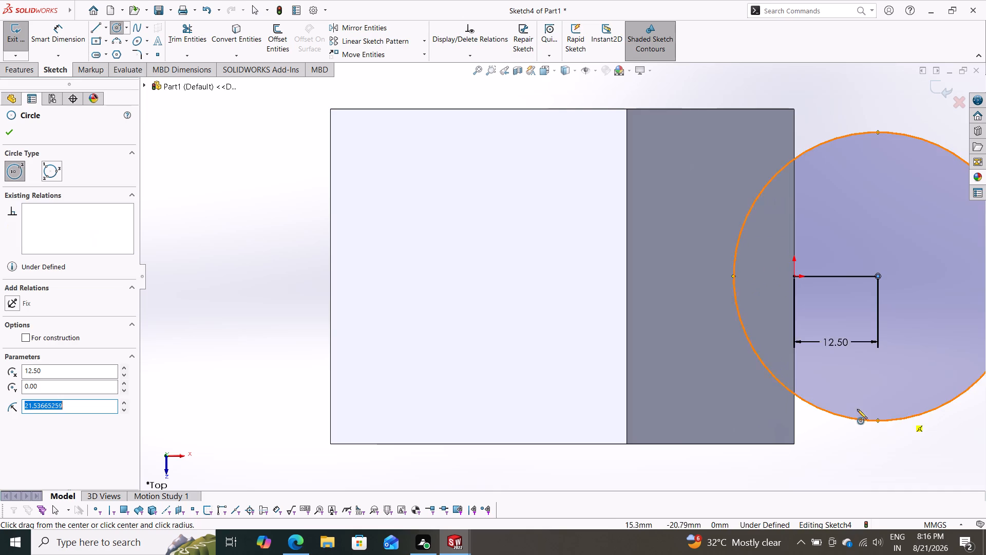
click(76, 49)
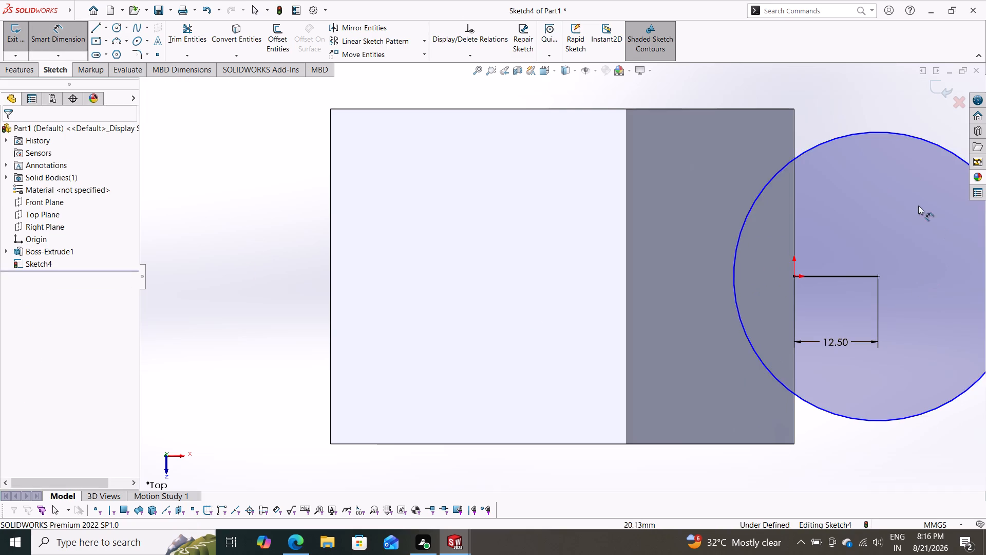
click(813, 144)
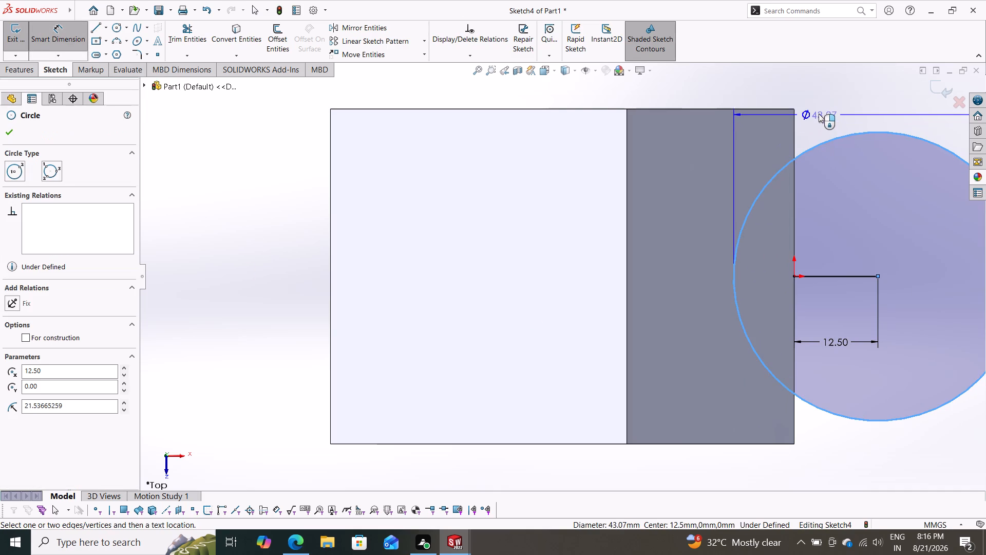
click(819, 110)
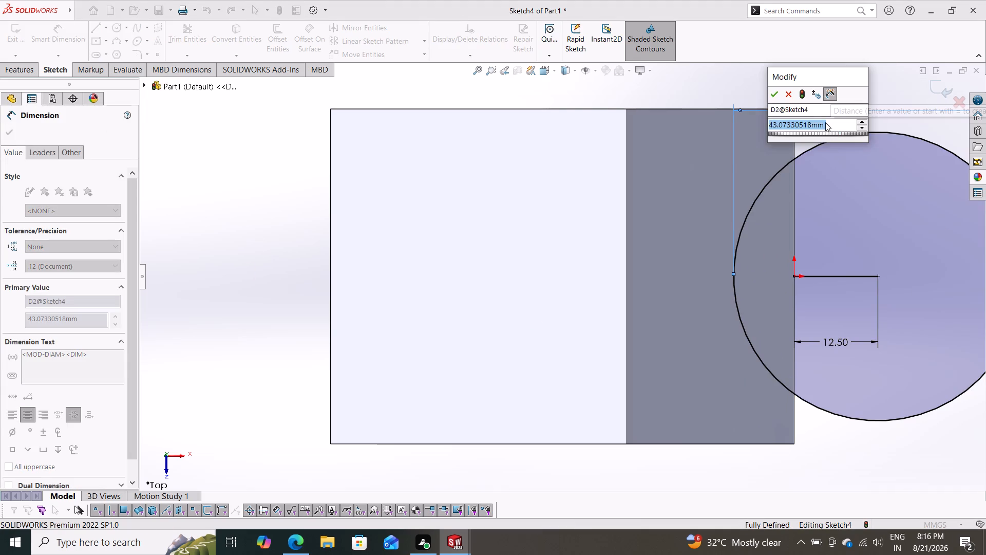
text(50)
key(Return)
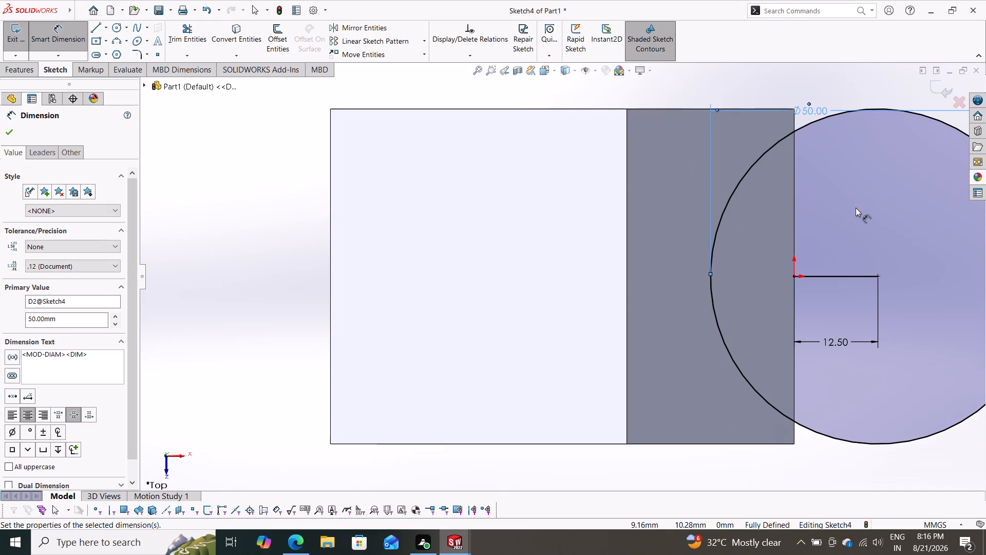
Start a boss extrusion of the 50 mm circle's full region with a blind depth of 20 mm.
click(30, 71)
click(31, 40)
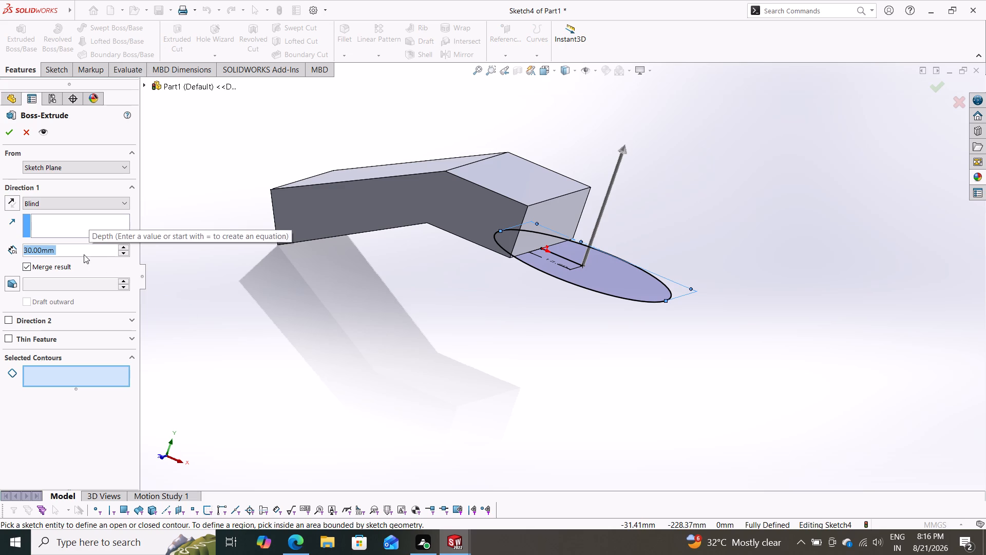
text(20)
key(Return)
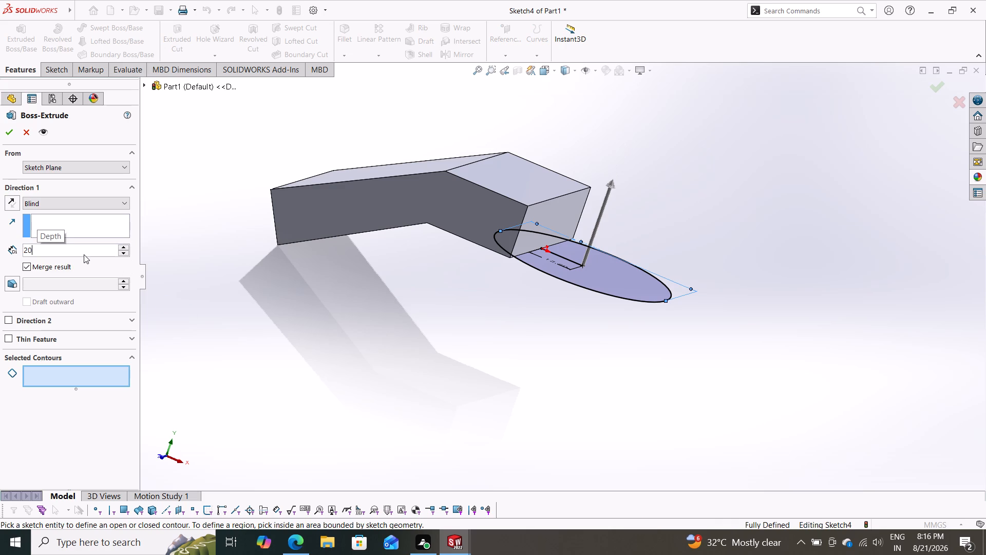
click(611, 268)
click(506, 239)
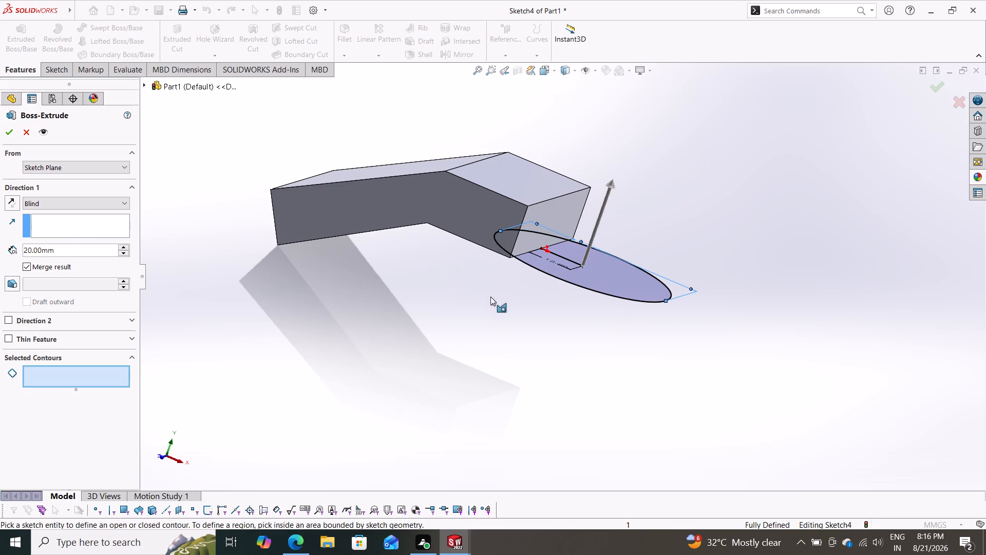
click(594, 270)
middle_drag(508, 332, 570, 252)
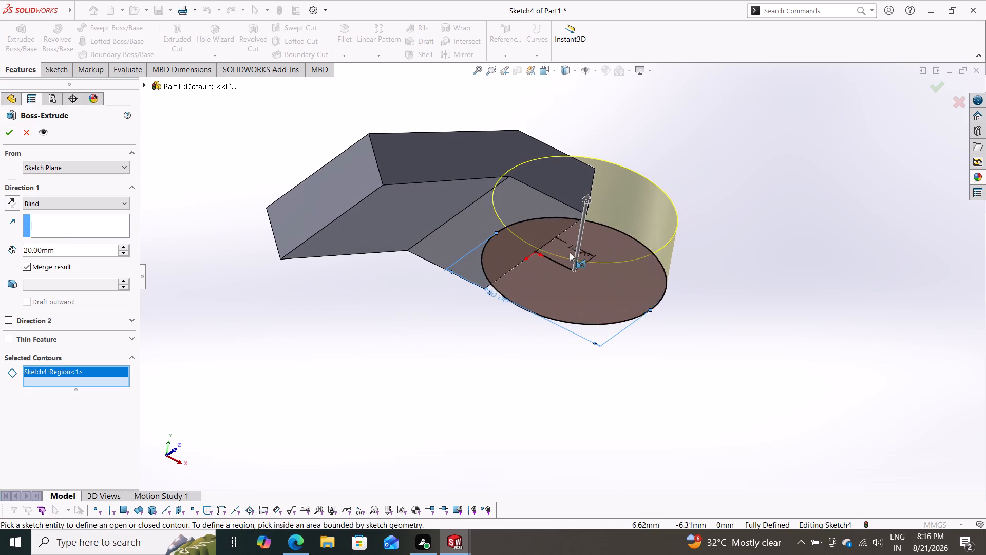
click(520, 236)
click(520, 236)
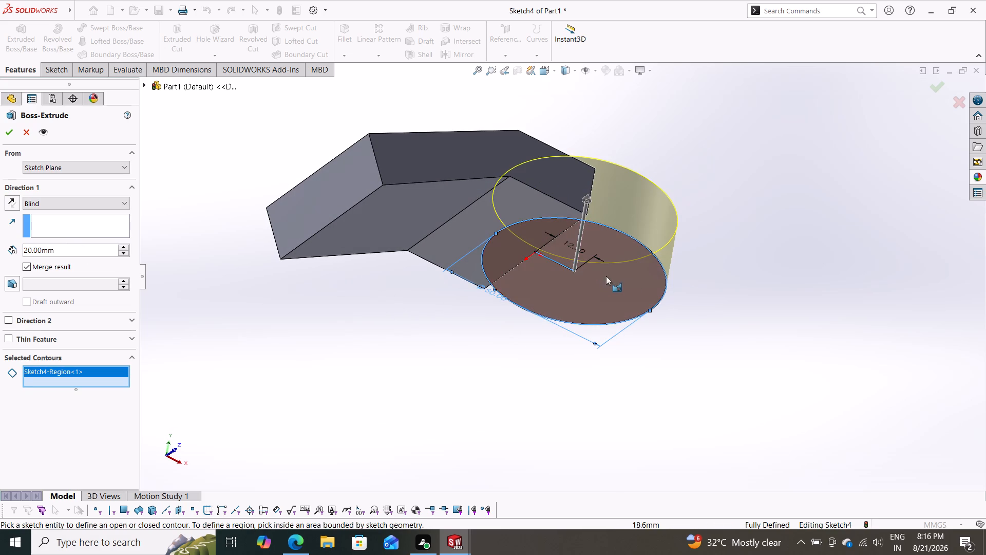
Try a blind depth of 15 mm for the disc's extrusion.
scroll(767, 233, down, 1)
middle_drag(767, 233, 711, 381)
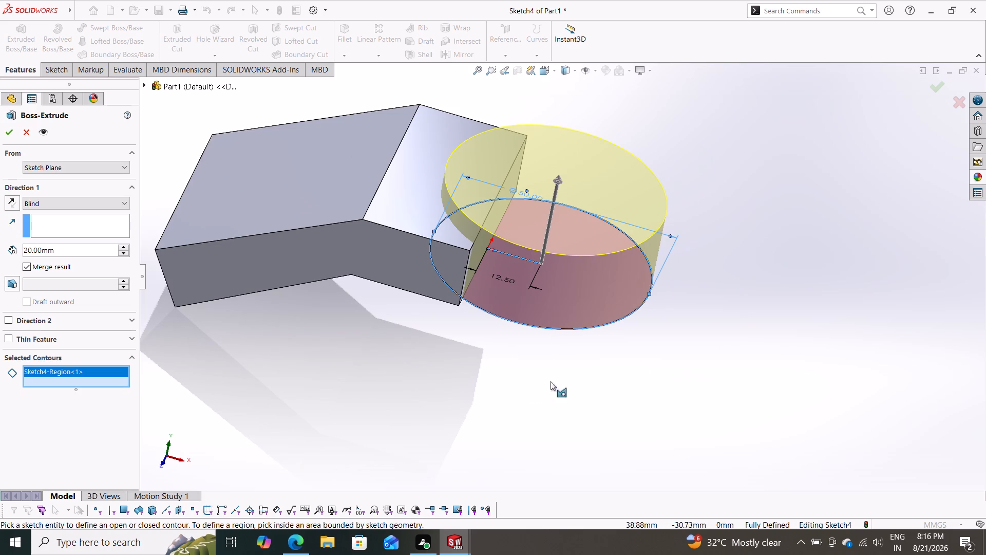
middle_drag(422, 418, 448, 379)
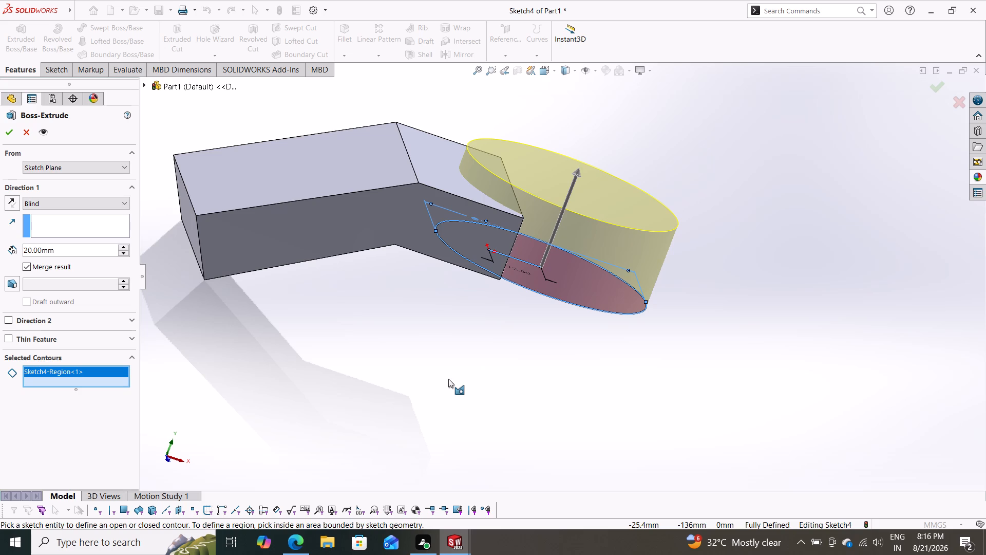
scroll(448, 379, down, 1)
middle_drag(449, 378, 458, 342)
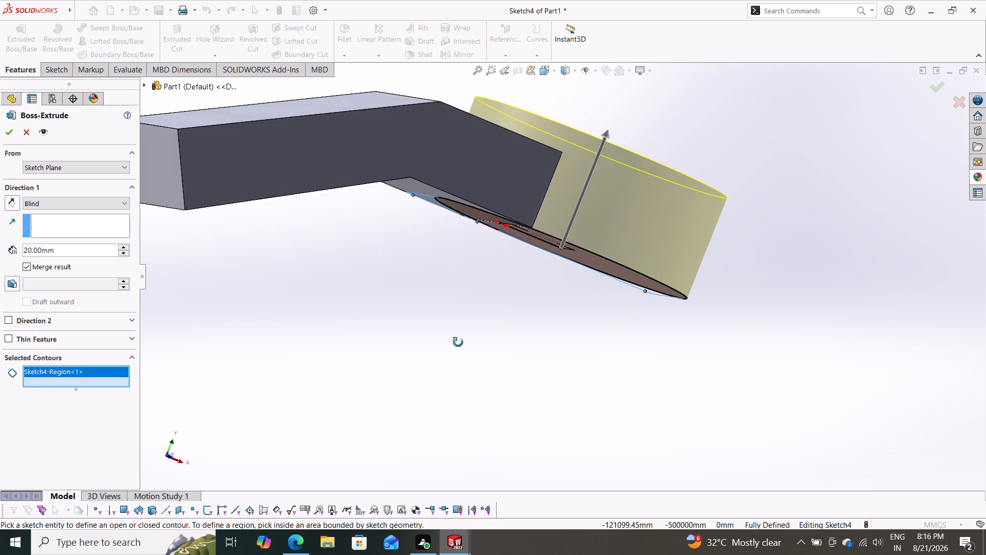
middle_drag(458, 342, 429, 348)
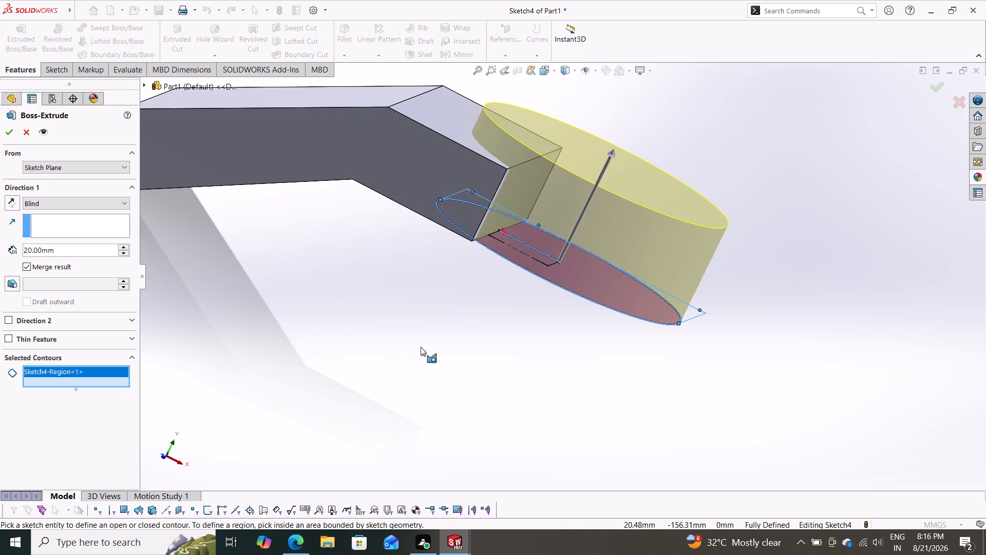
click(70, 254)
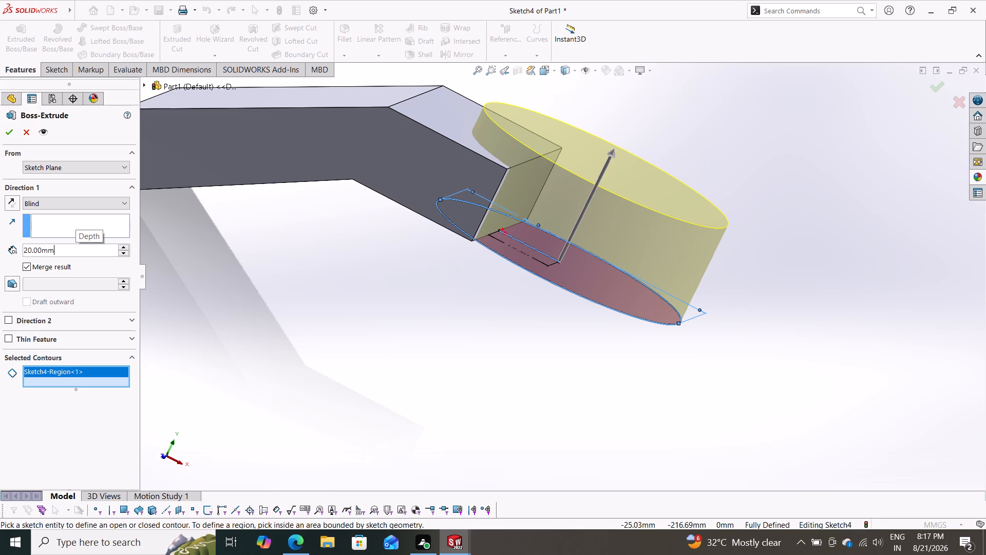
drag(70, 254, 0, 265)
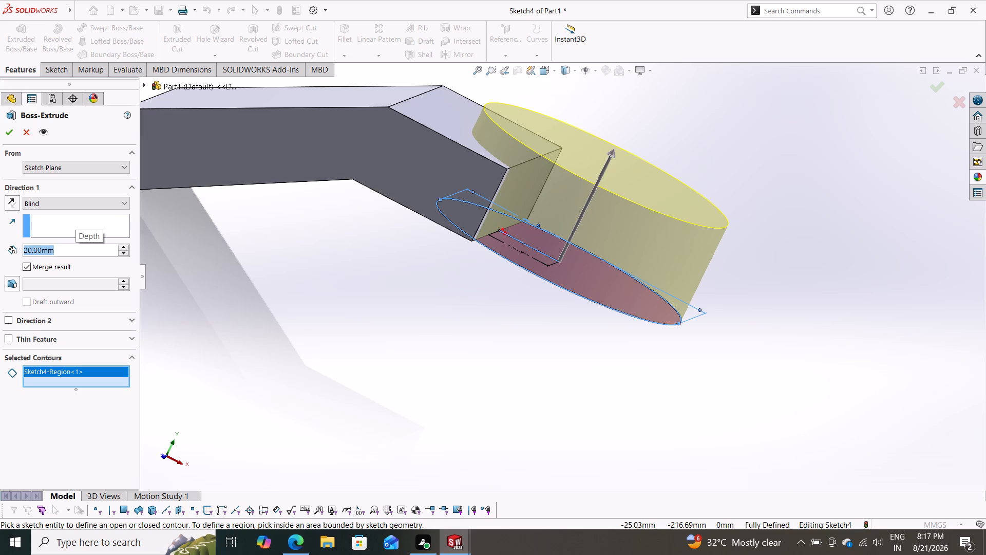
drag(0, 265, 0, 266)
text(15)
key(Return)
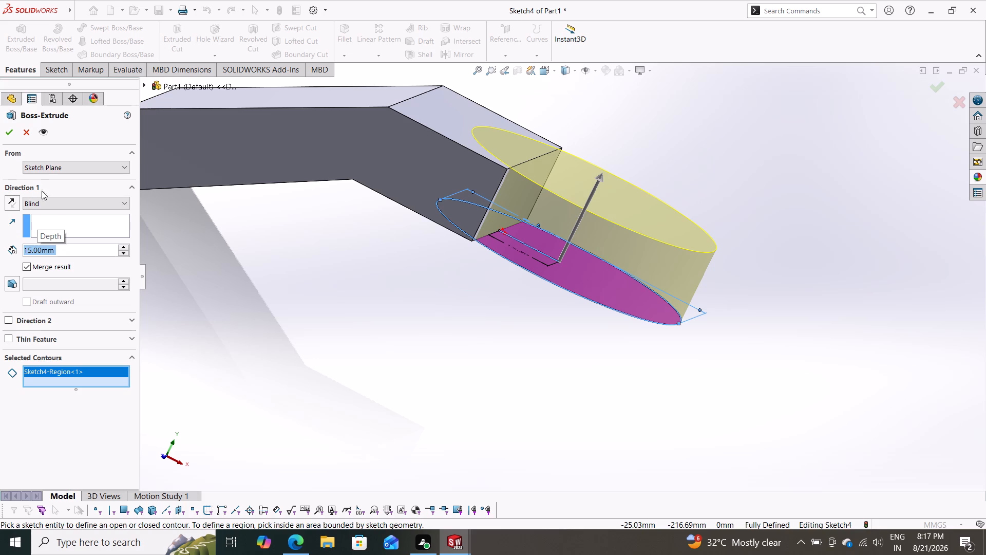
Set the disc's blind depth to 25 mm and complete the boss extrusion with merged result.
text(25)
key(Return)
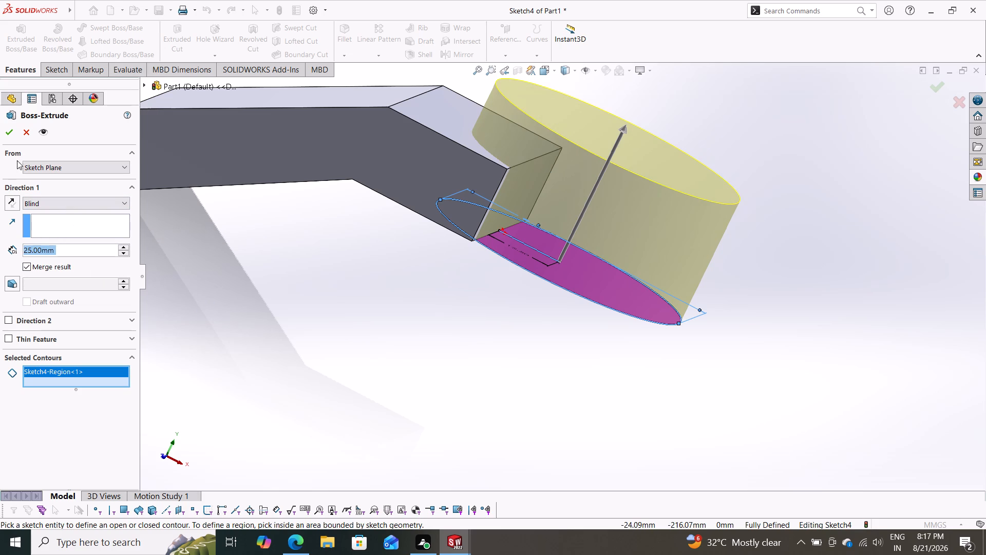
click(10, 127)
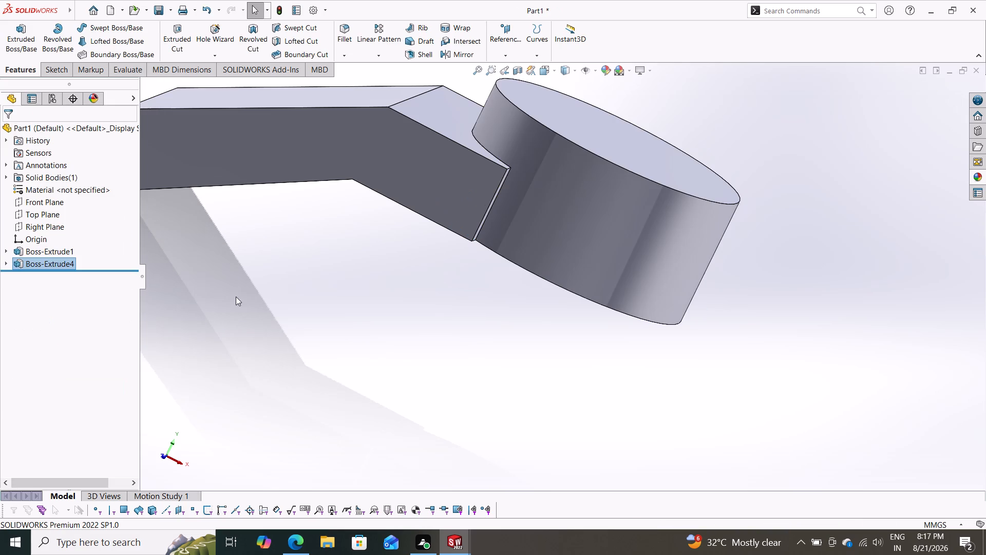
Start a sketch on the flat underside face shared by the arm's end and the disc, and convert its outline into sketch entities.
middle_drag(490, 335, 517, 328)
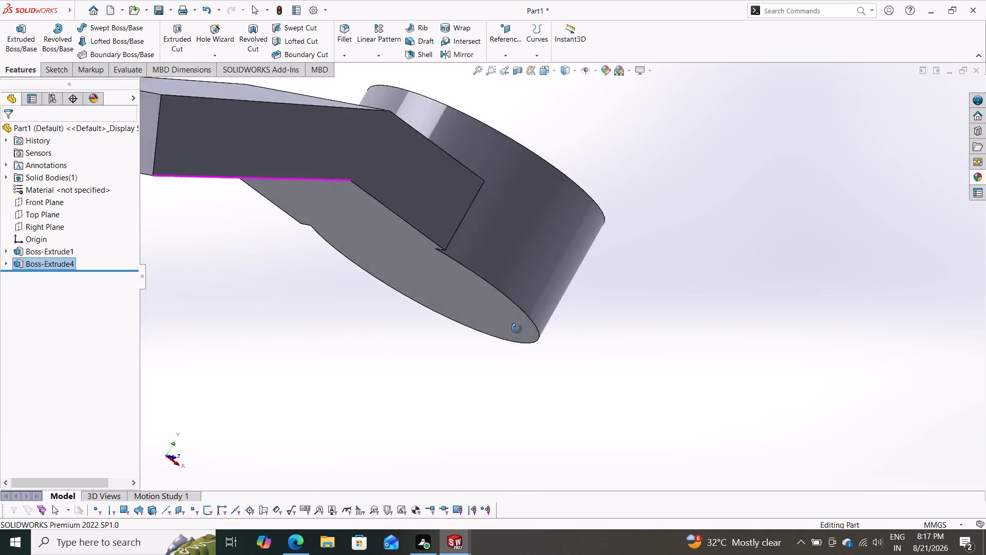
middle_drag(517, 328, 531, 316)
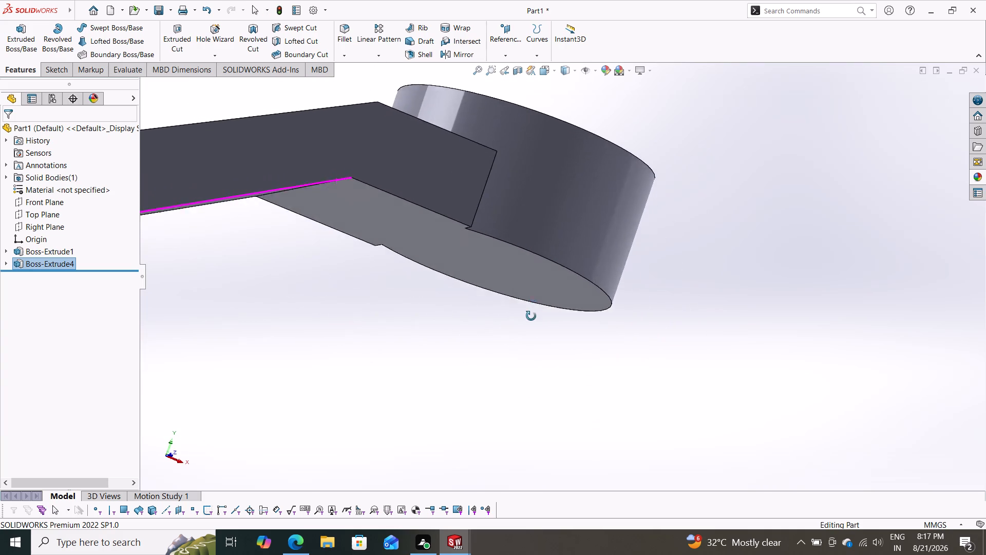
middle_drag(531, 316, 531, 363)
scroll(515, 313, down, 2)
scroll(500, 310, up, 5)
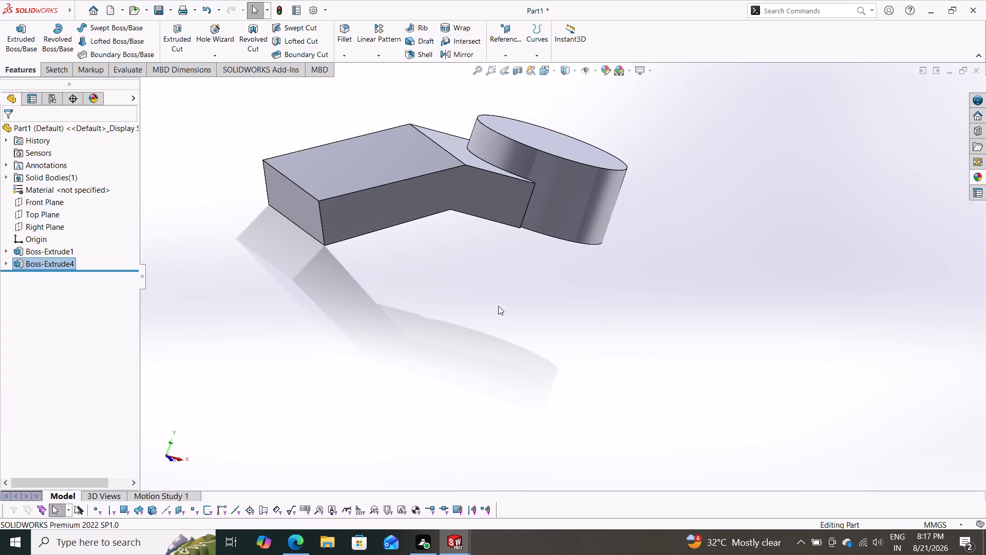
middle_drag(523, 327, 549, 158)
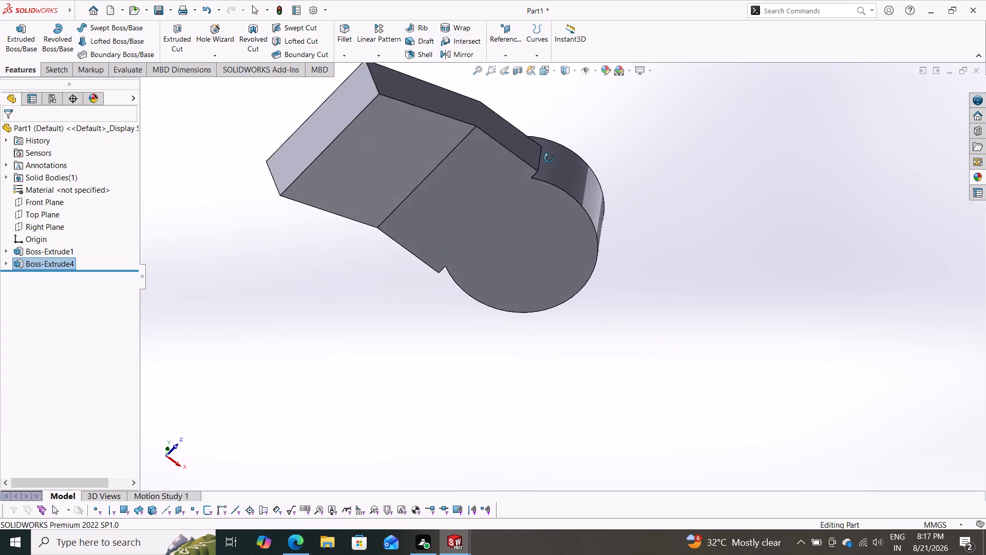
middle_drag(549, 158, 551, 154)
click(541, 262)
click(587, 232)
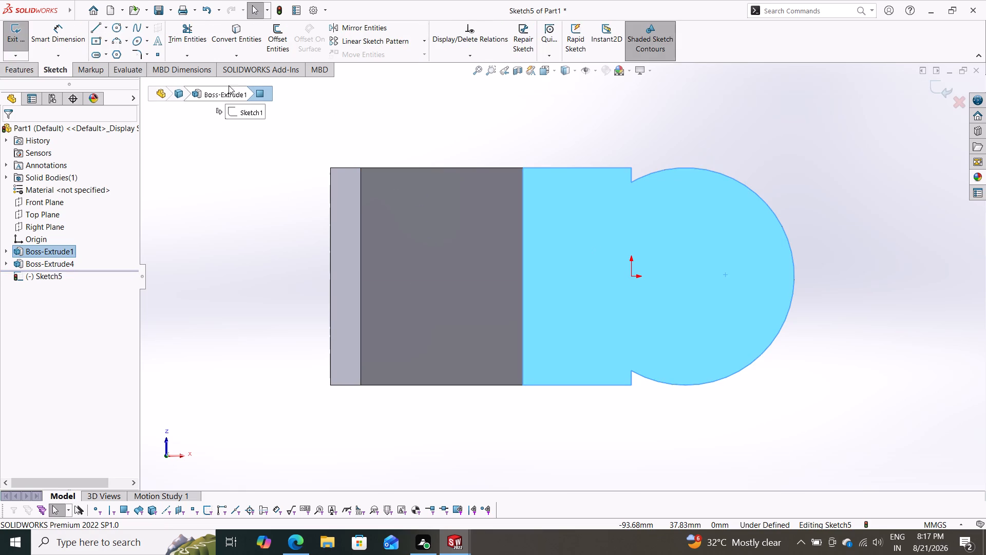
click(233, 32)
click(694, 169)
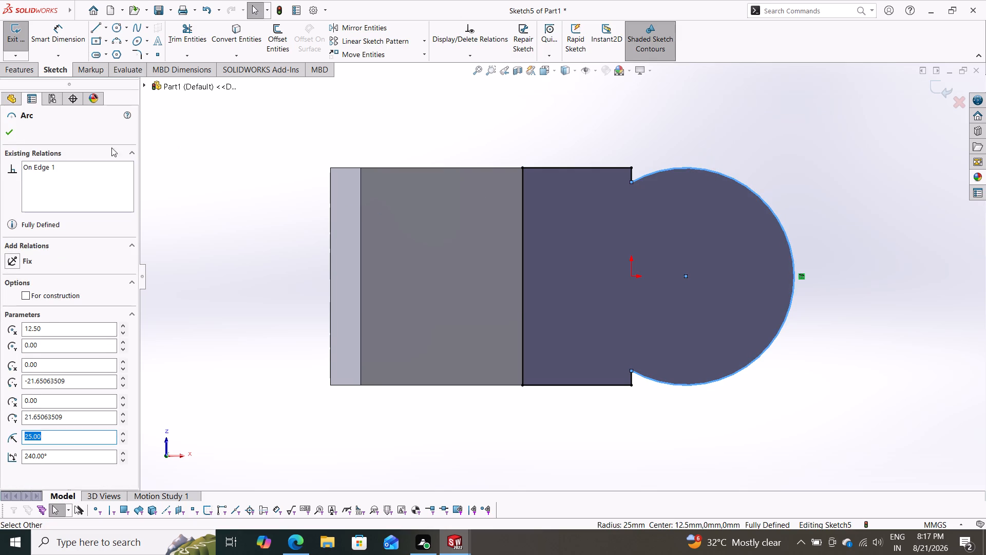
Sketch a full circle of 25 mm radius from the disc's centre, coinciding with its outer arc.
click(12, 136)
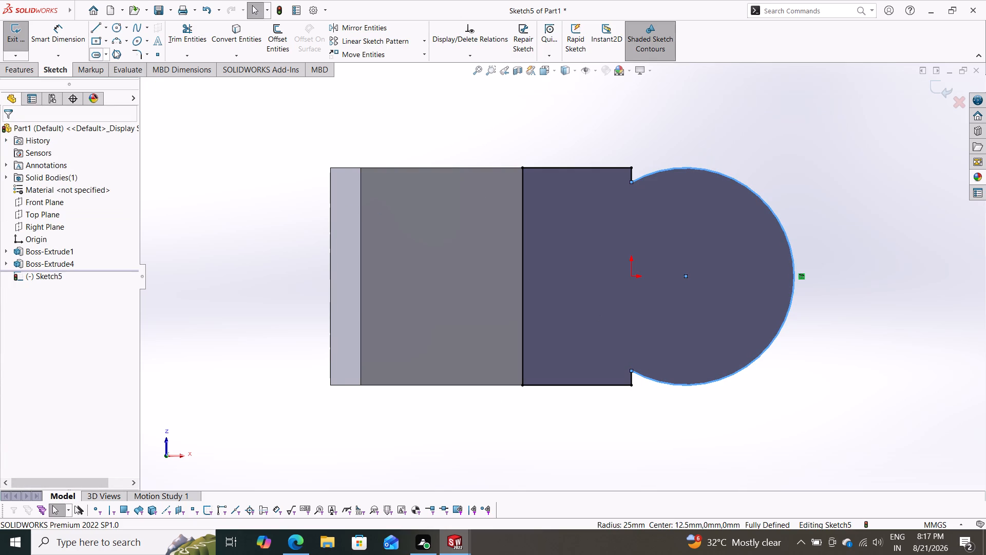
click(118, 30)
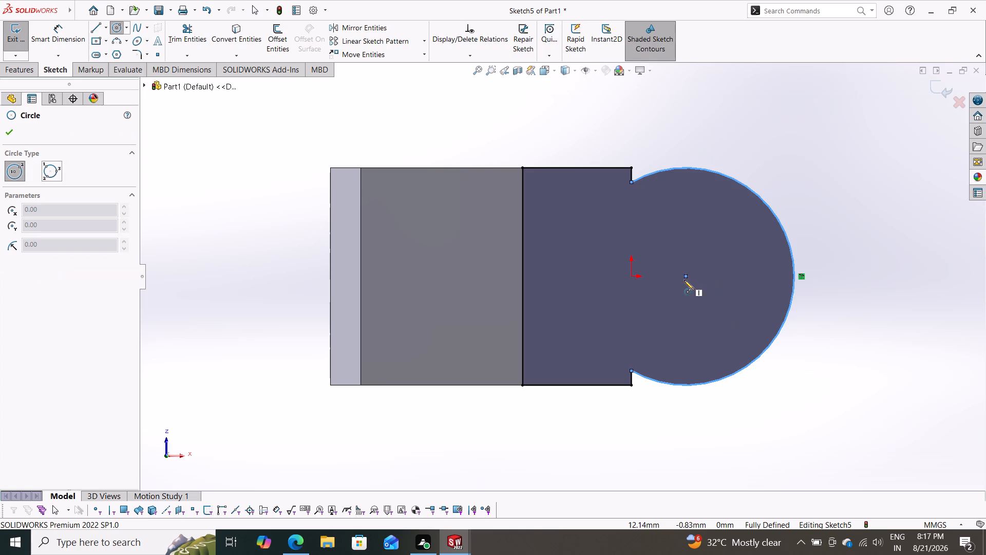
click(687, 277)
click(783, 230)
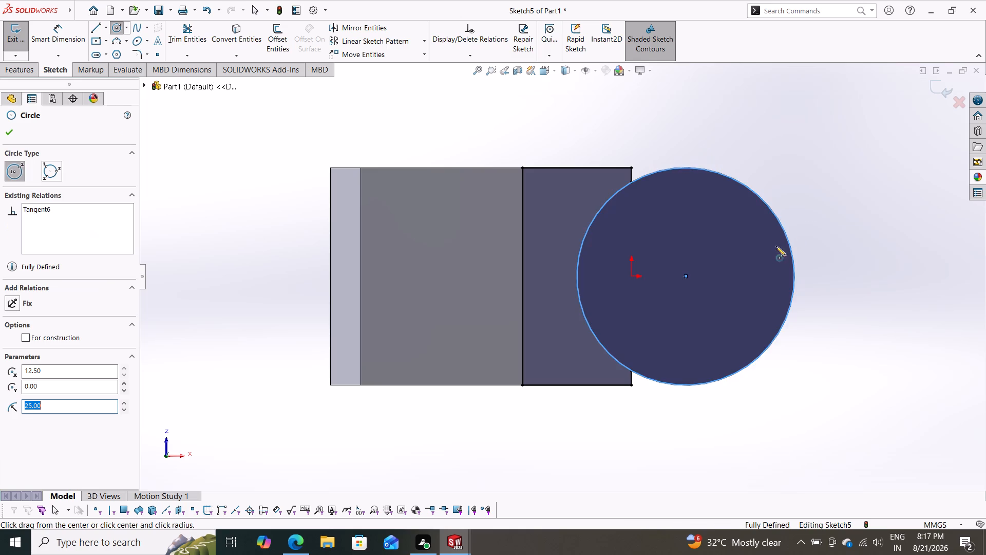
click(14, 135)
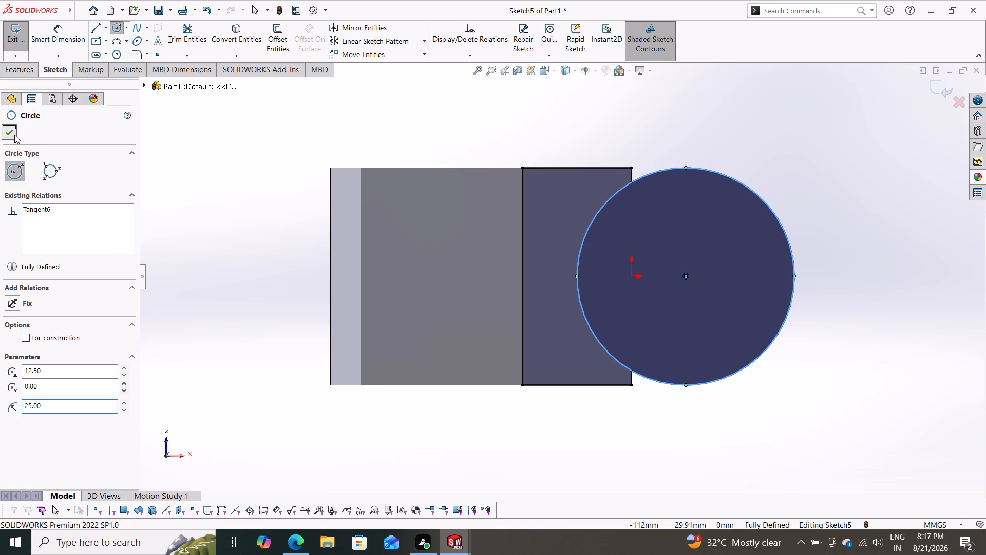
Extrude the full circle's region outward from the underside to a blind depth of 10 mm with merged result.
click(30, 73)
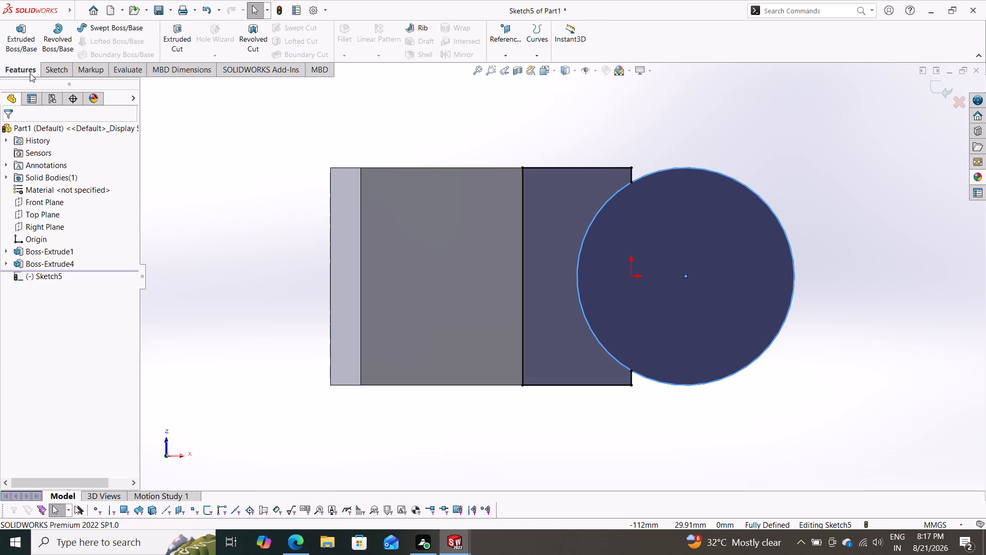
click(35, 44)
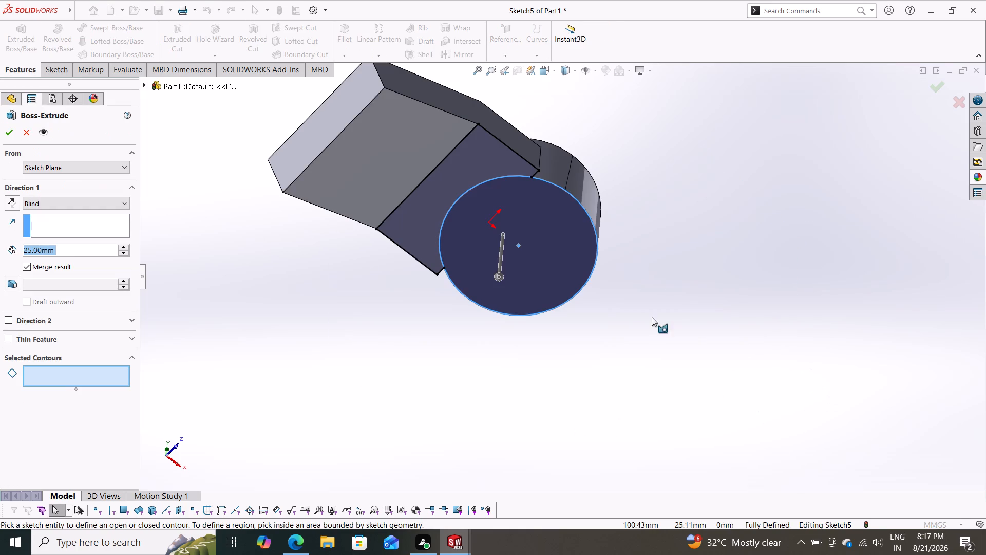
click(531, 243)
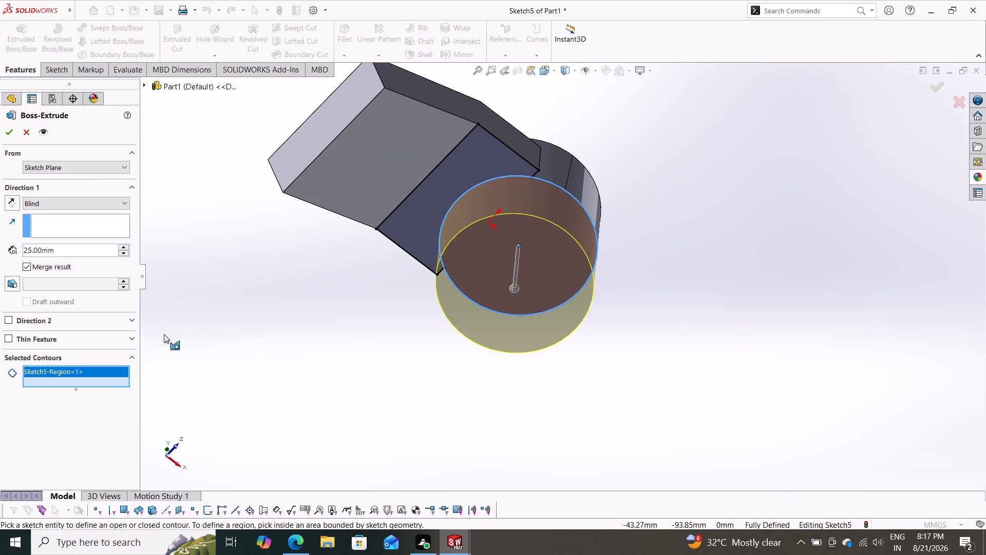
drag(103, 247, 0, 254)
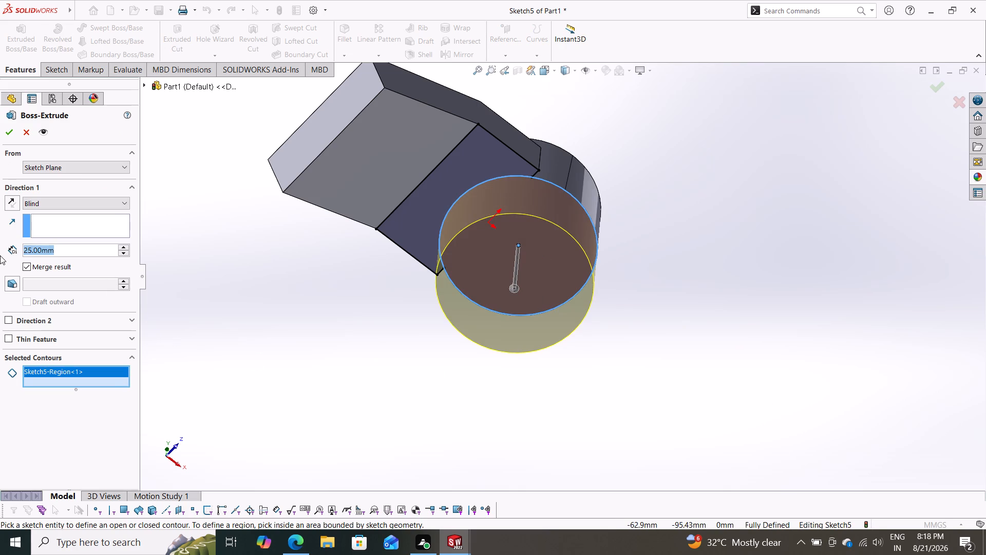
text(10)
key(Return)
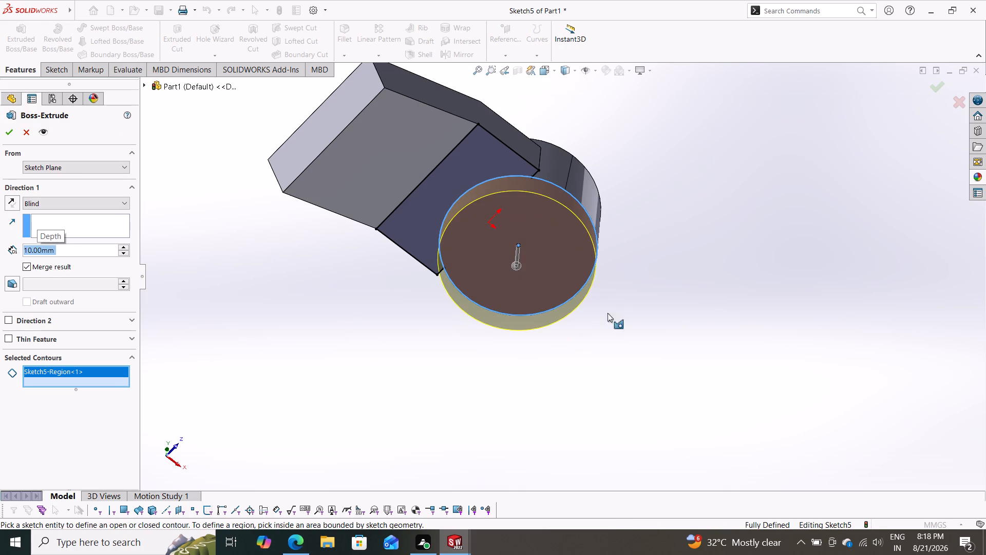
middle_drag(698, 214, 651, 297)
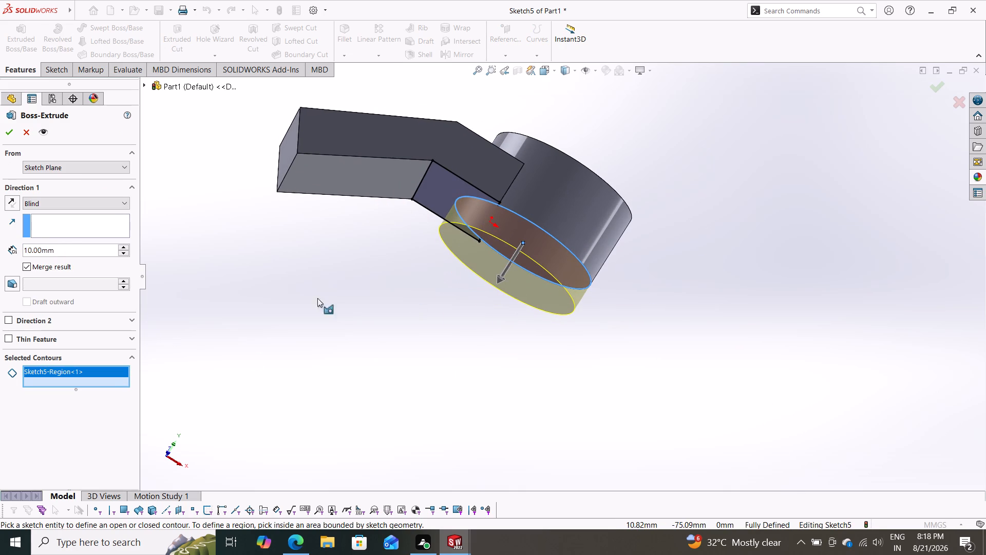
click(11, 135)
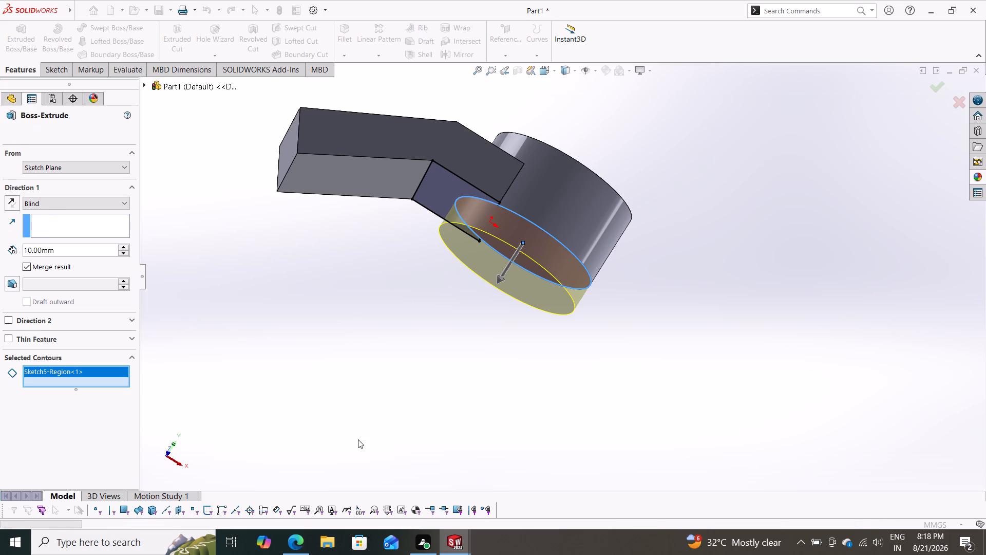
Start a sketch on the extended boss's flat circular end face and convert its outline into a sketch entity.
middle_click(407, 427)
scroll(435, 367, down, 1)
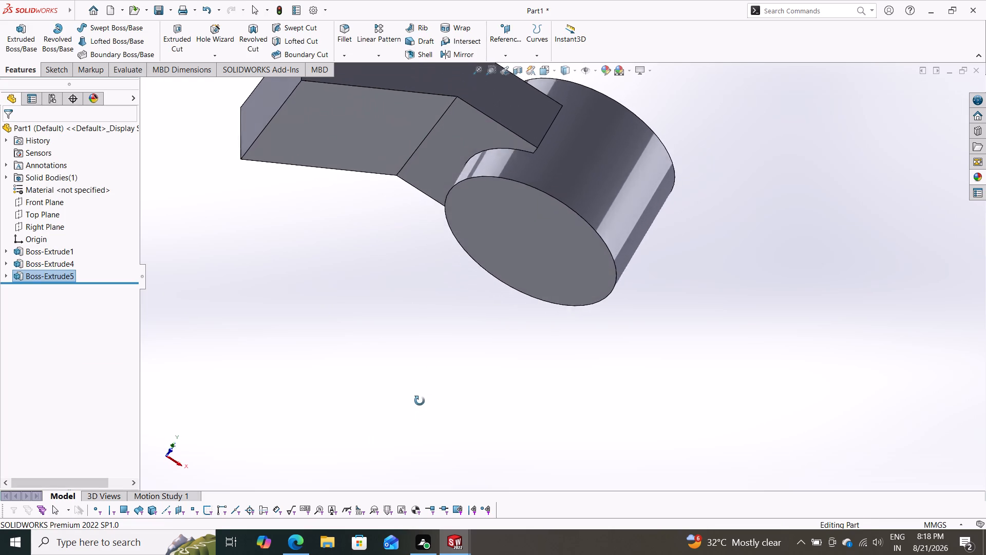
middle_drag(412, 425, 501, 276)
click(565, 233)
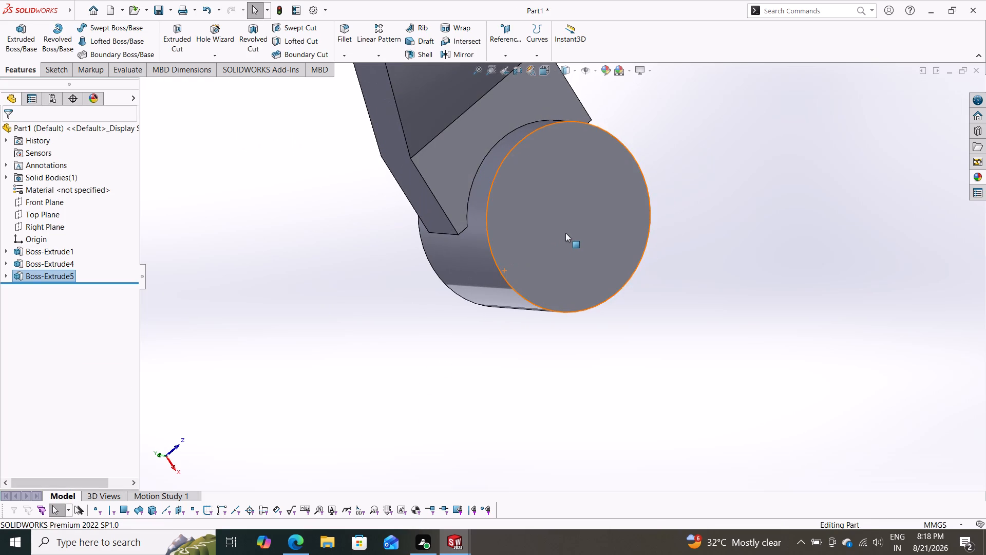
click(613, 196)
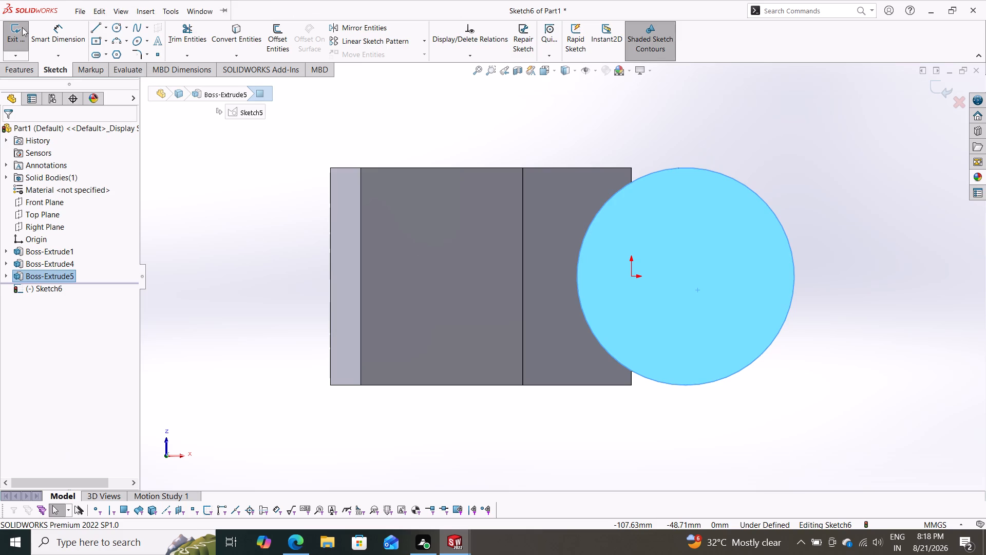
click(115, 29)
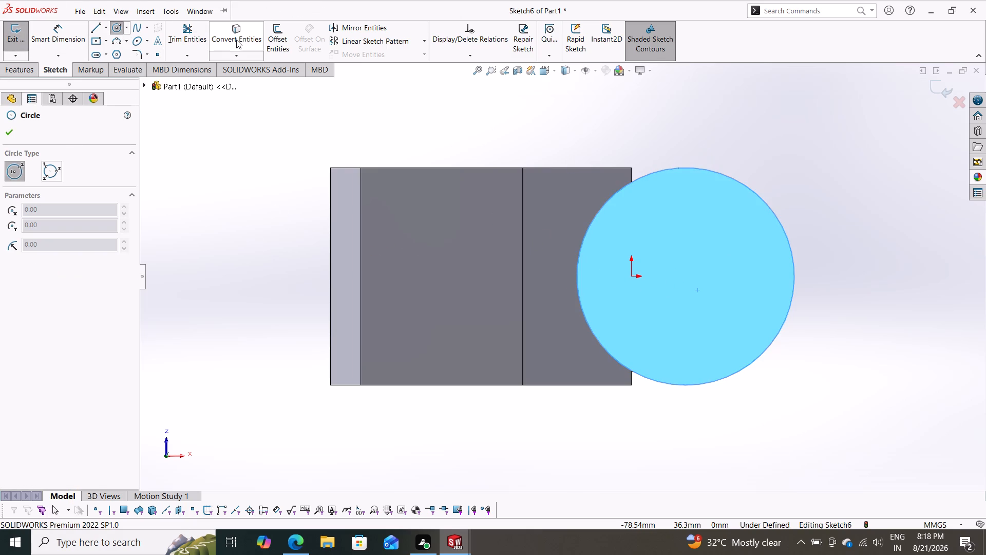
click(248, 32)
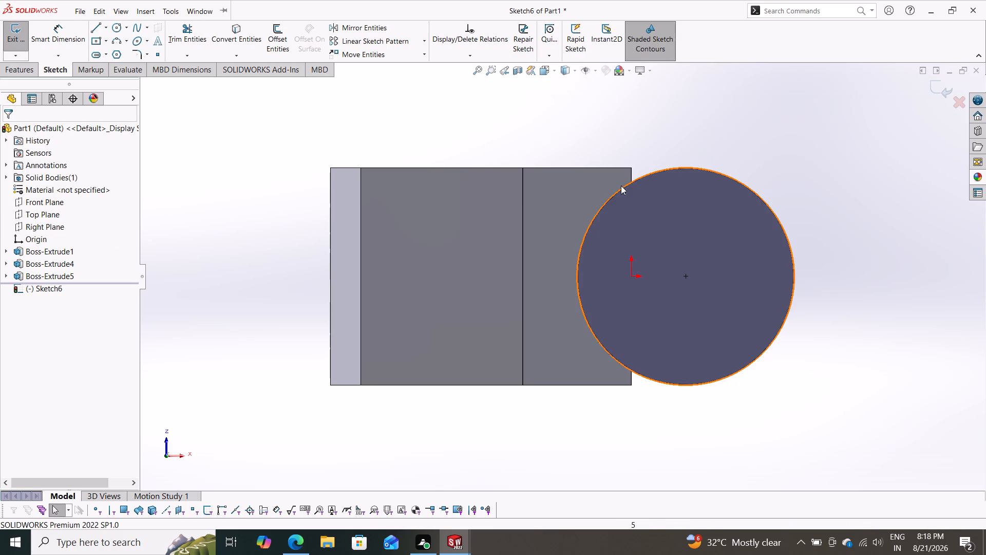
drag(121, 31, 123, 36)
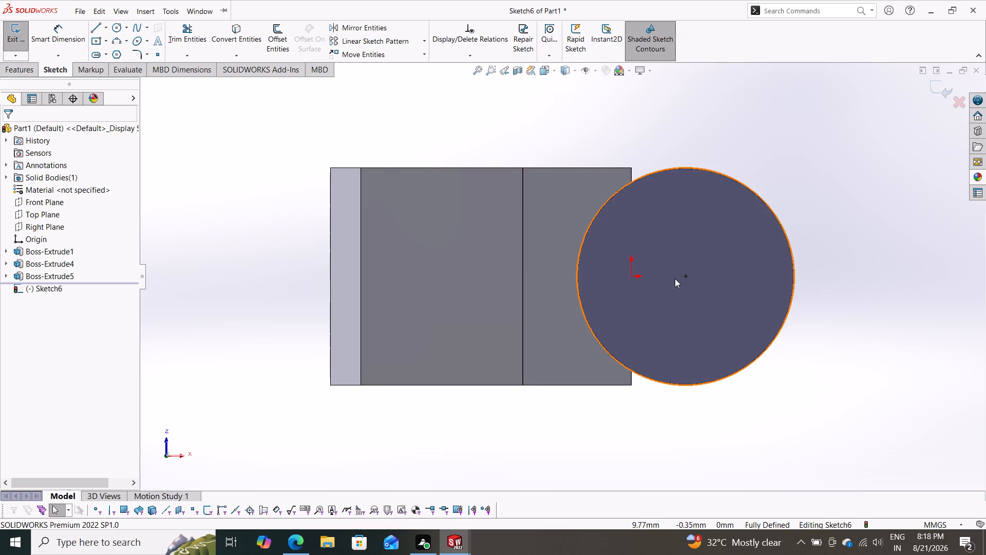
Sketch a circle concentric with the boss outline and dimension its diameter to 25 mm.
click(111, 27)
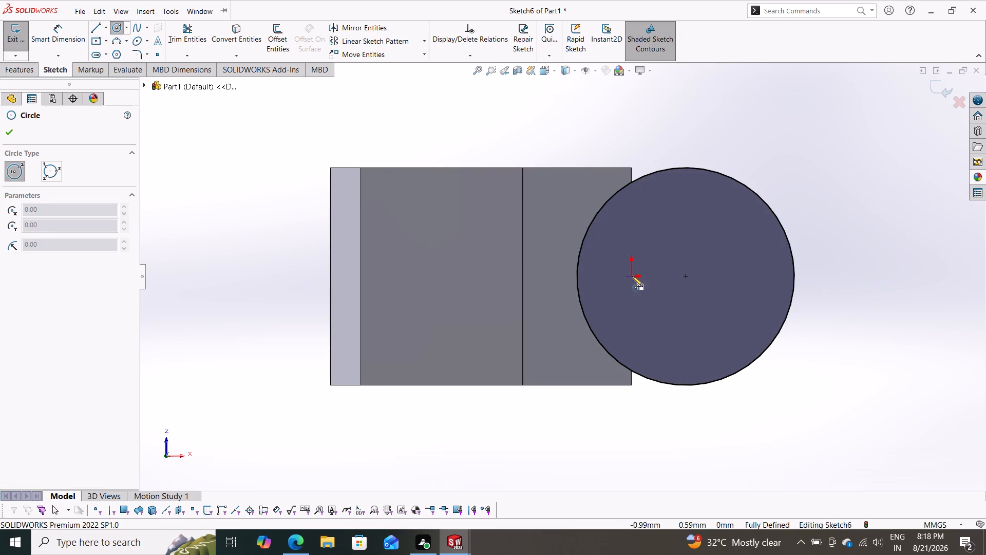
click(684, 277)
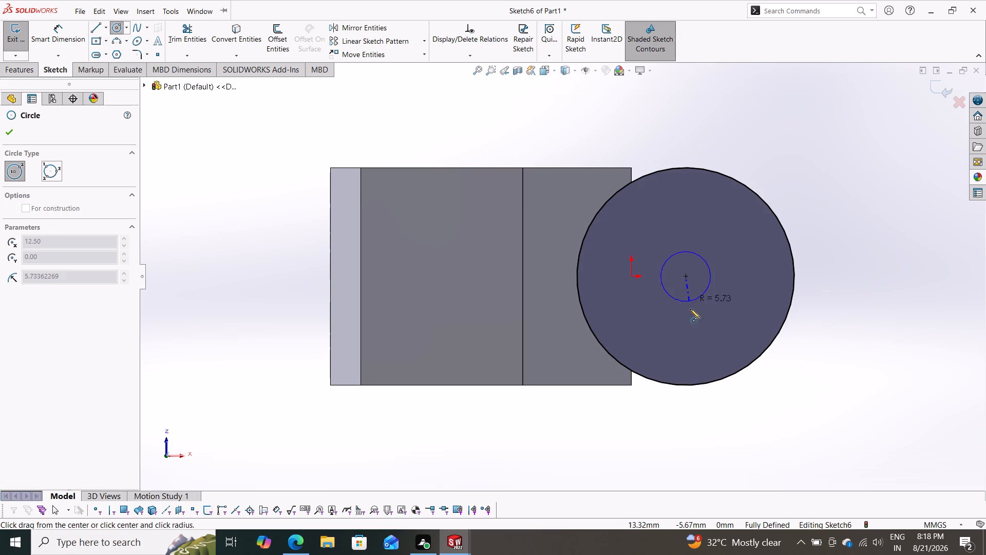
click(690, 317)
click(53, 43)
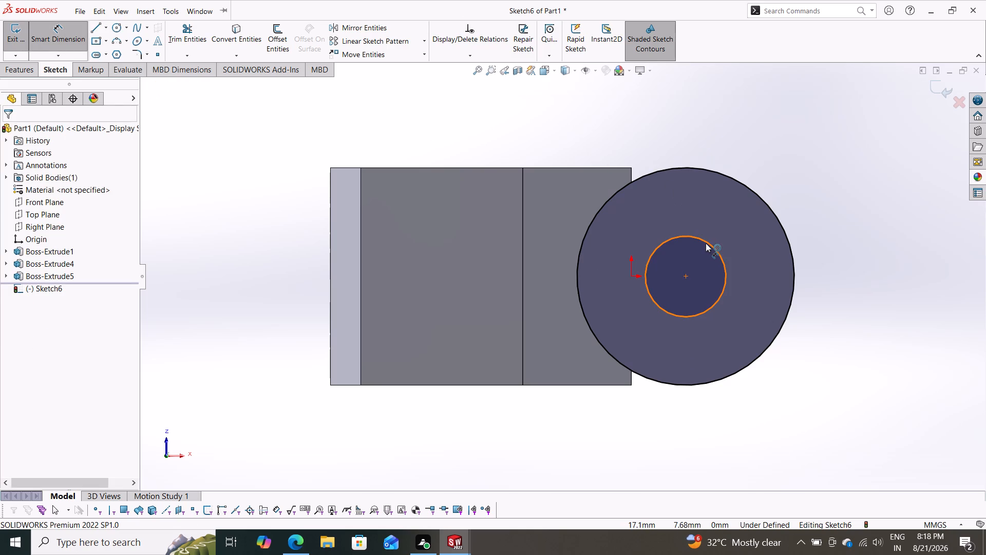
drag(706, 243, 707, 237)
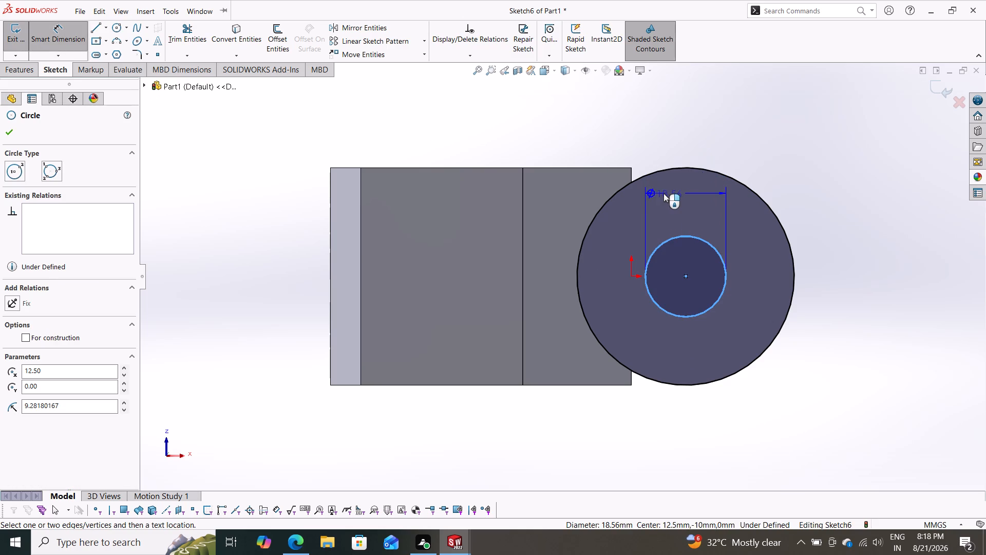
click(677, 194)
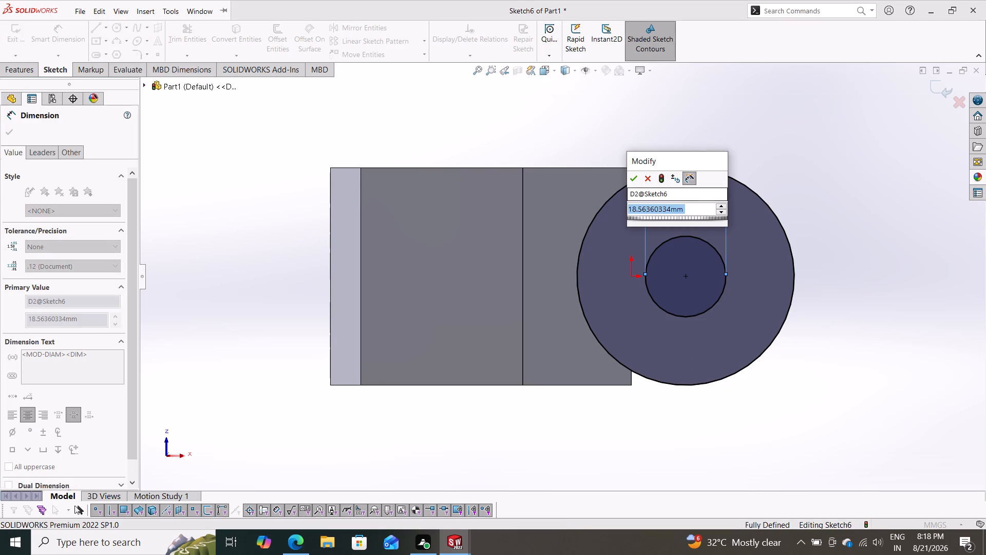
text(25)
key(Return)
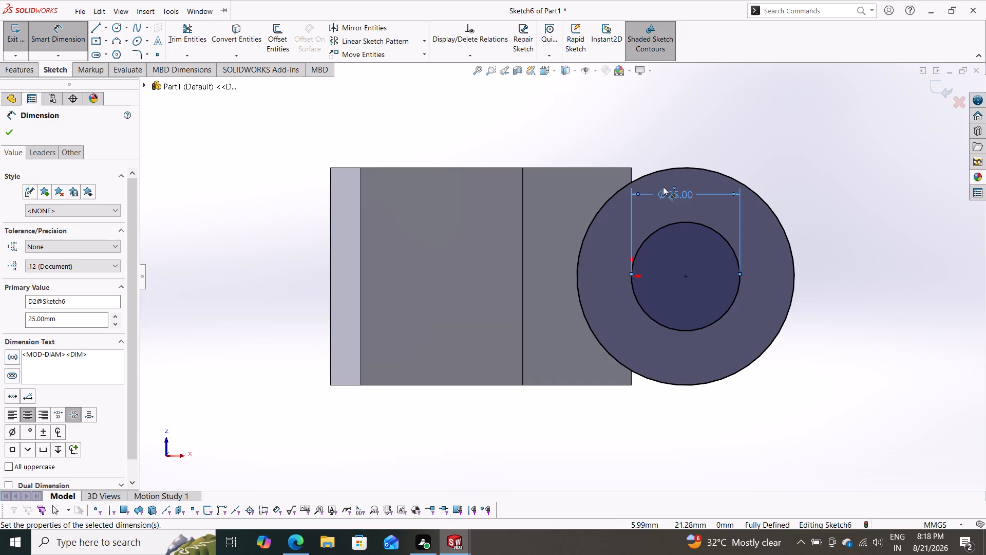
click(14, 131)
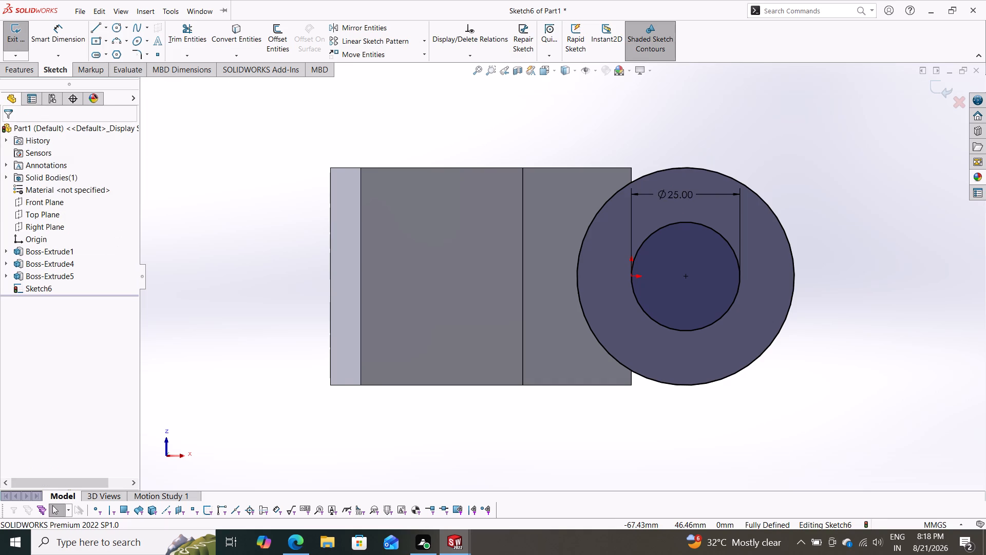
Cut the 25 mm circle through the whole boss with an Extruded Cut set to Through All.
click(9, 75)
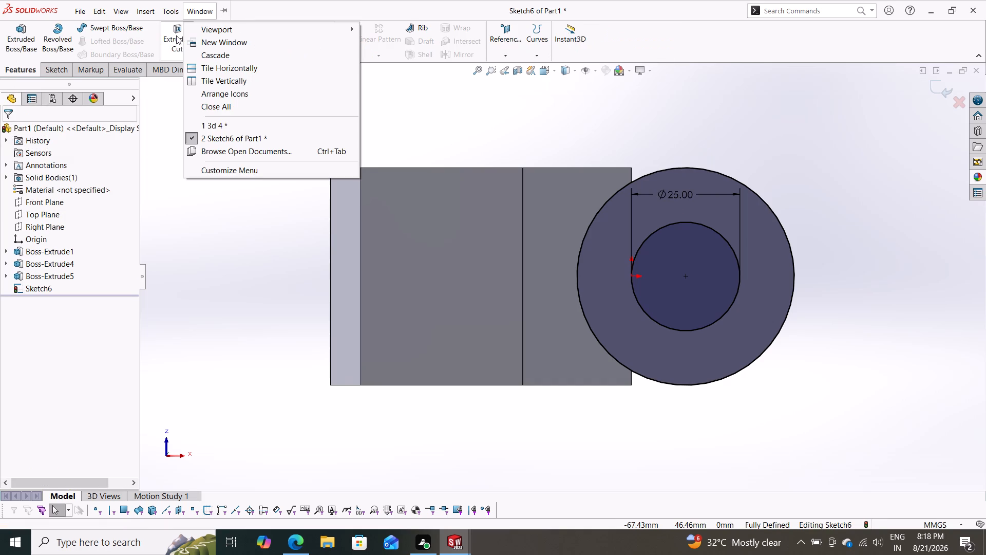
click(174, 36)
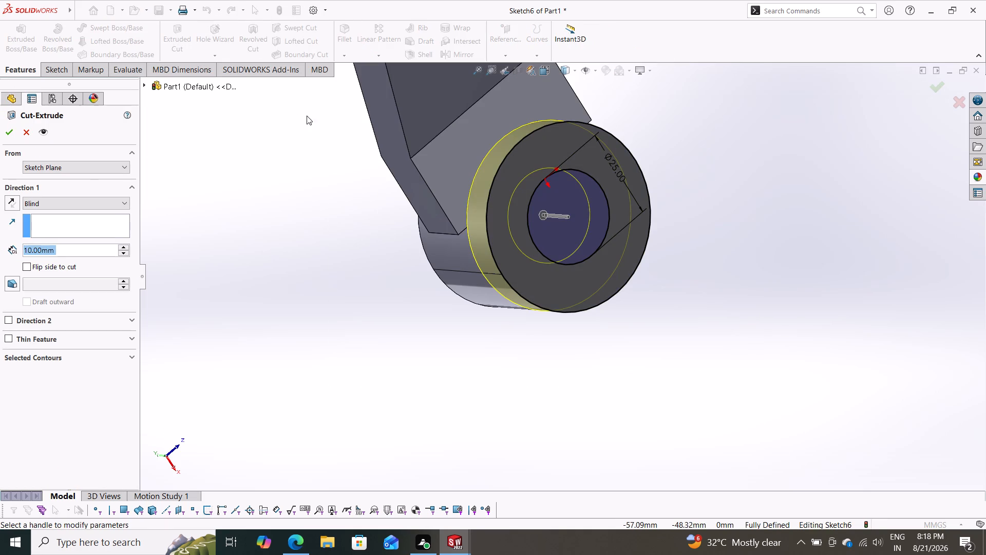
click(572, 215)
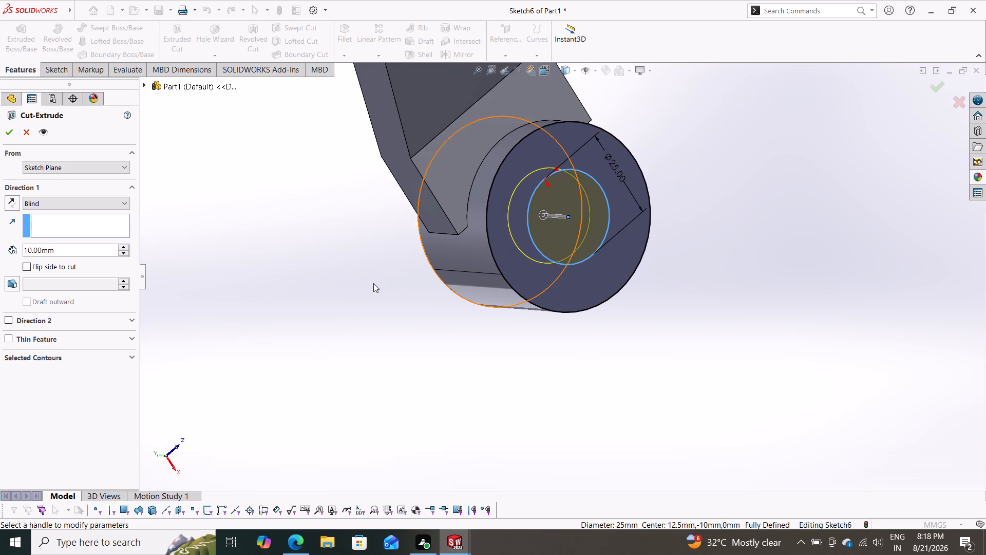
middle_drag(372, 283, 516, 230)
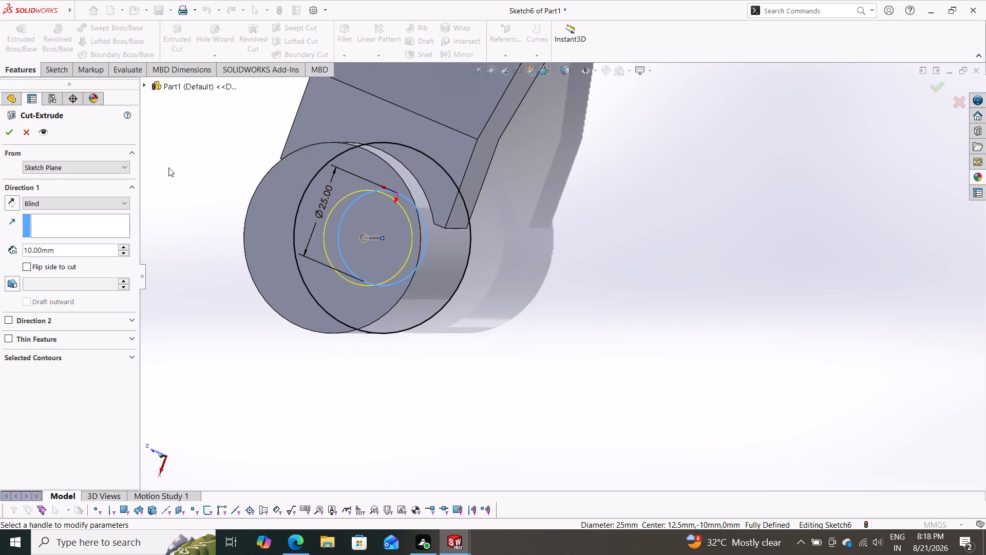
click(82, 201)
click(65, 221)
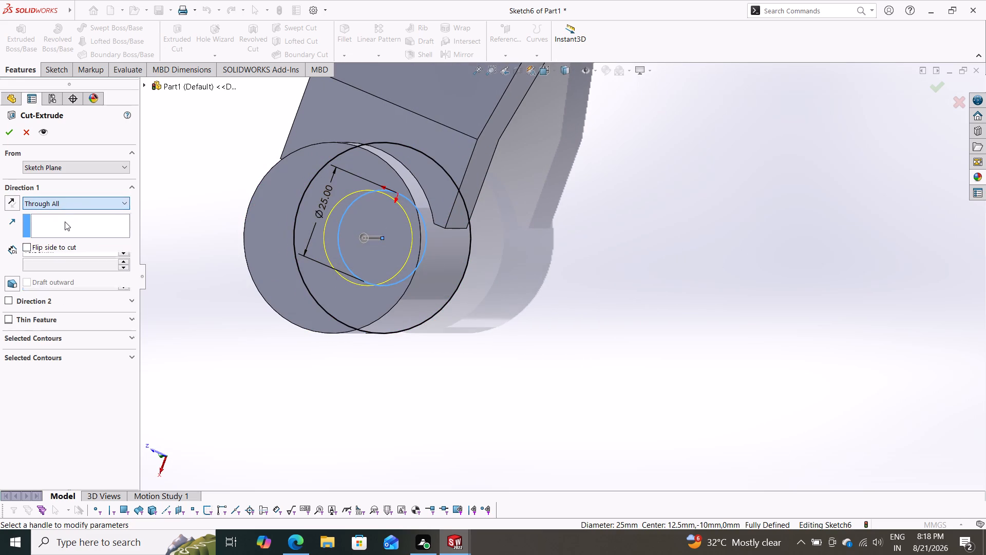
scroll(553, 311, down, 1)
middle_drag(553, 308, 414, 244)
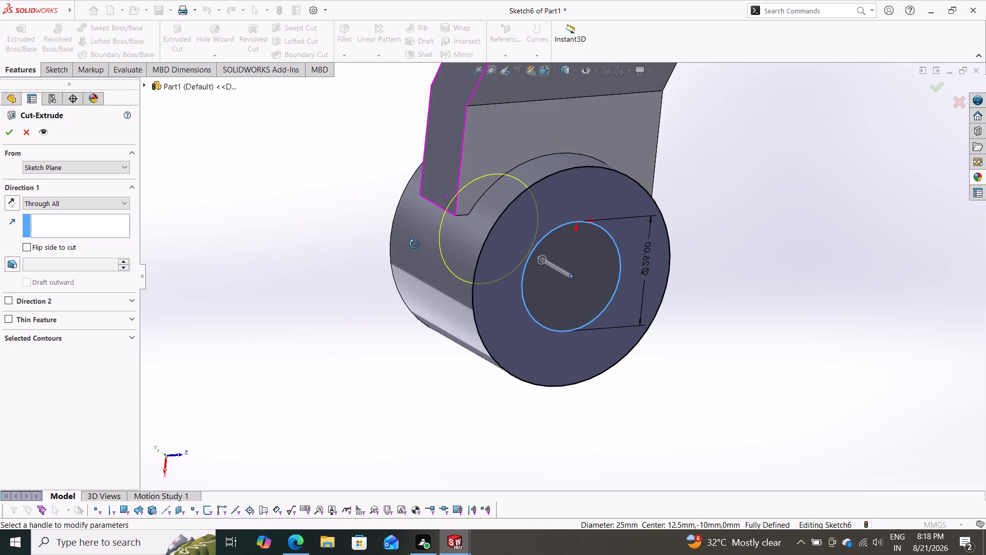
middle_drag(414, 244, 525, 229)
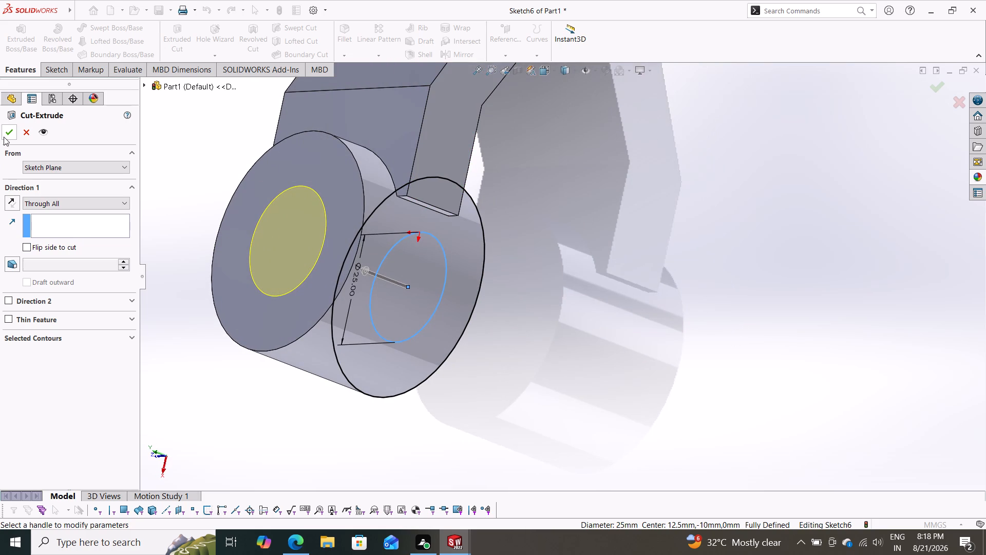
click(5, 135)
Examine the bored boss and its junction with the bent arm from several angles.
scroll(380, 312, down, 1)
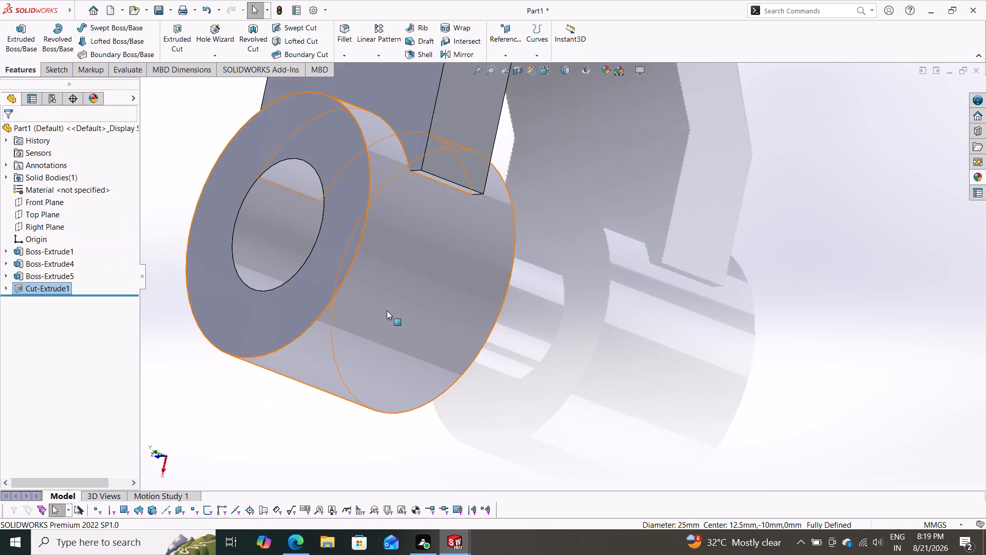
scroll(387, 310, down, 1)
scroll(382, 307, up, 3)
middle_drag(183, 307, 240, 283)
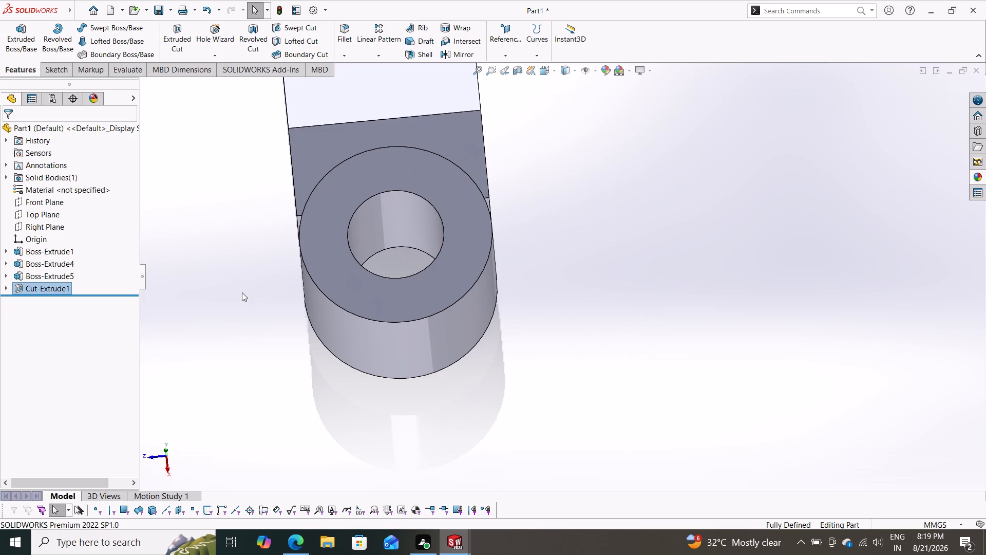
scroll(230, 269, down, 1)
middle_drag(232, 269, 316, 269)
scroll(238, 292, down, 3)
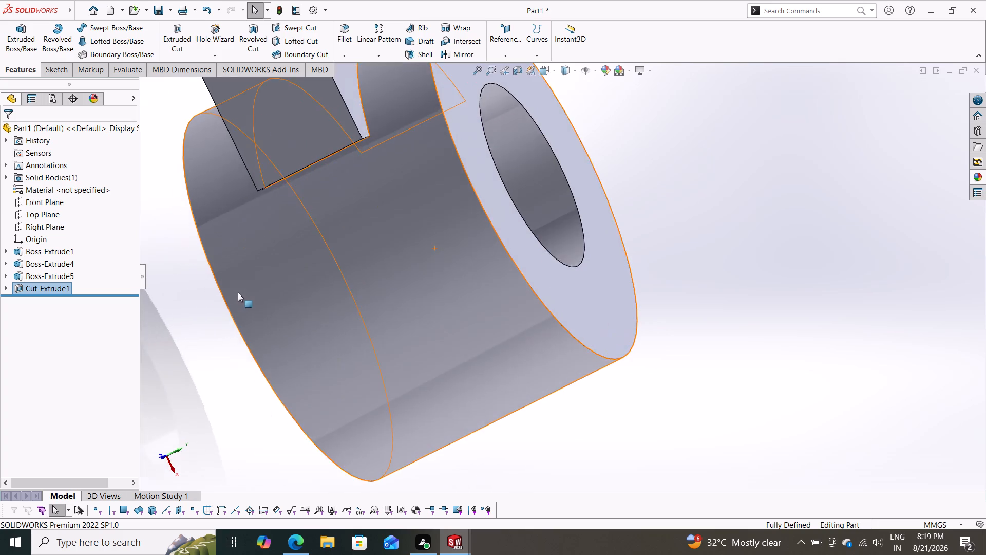
scroll(236, 292, up, 4)
scroll(265, 254, down, 3)
scroll(269, 252, up, 5)
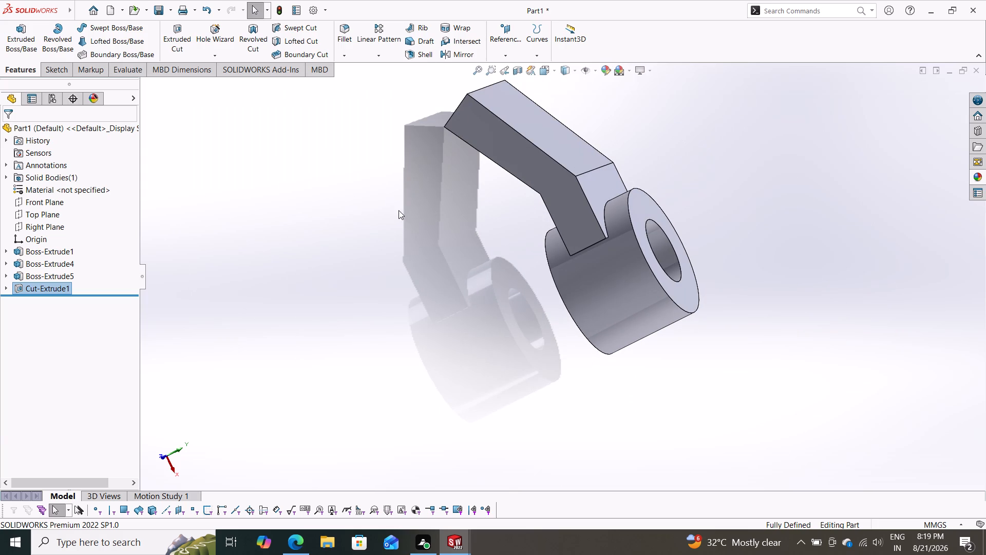
Start a sketch on the bent arm's flat side face and convert the face's outline into sketch entities.
middle_drag(487, 215, 489, 112)
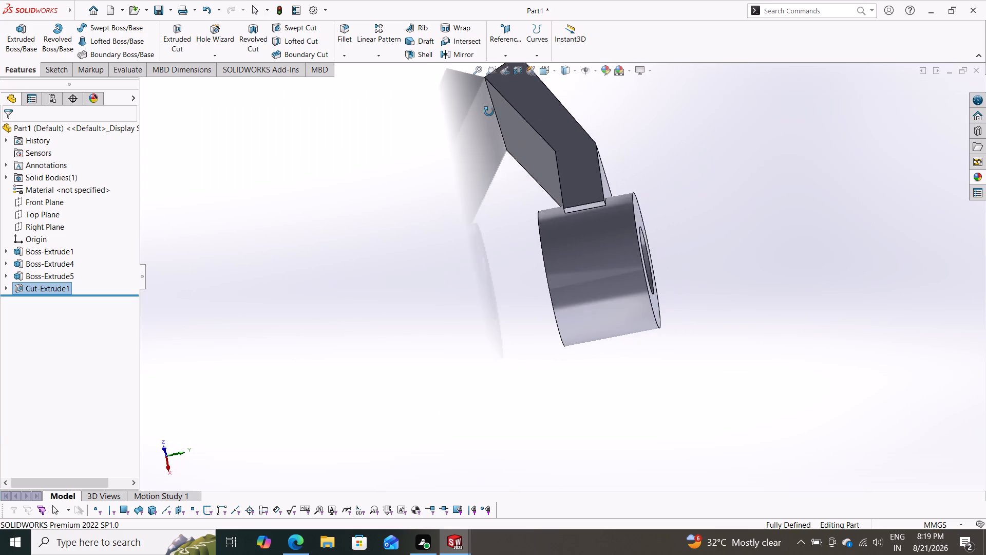
middle_drag(489, 112, 409, 151)
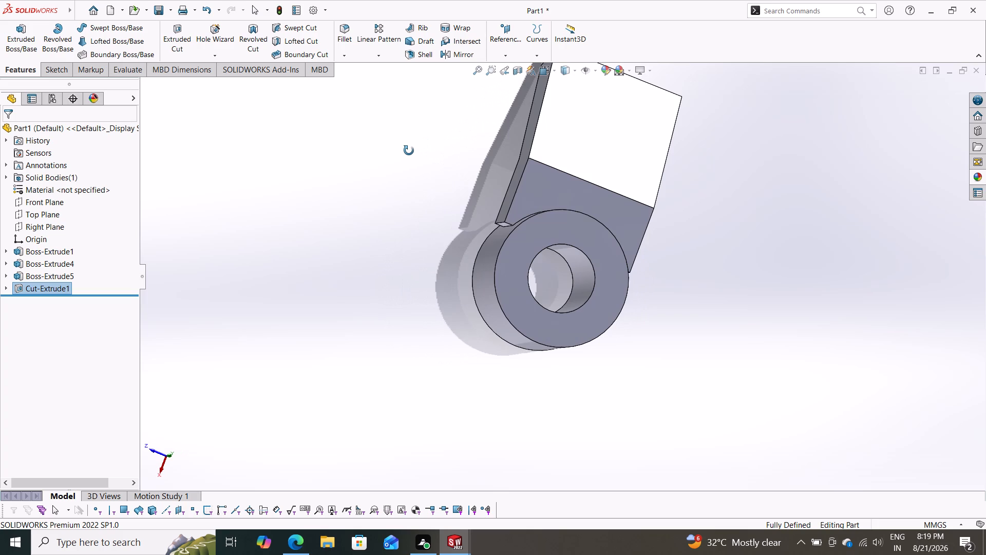
middle_drag(409, 151, 464, 152)
scroll(413, 147, down, 1)
middle_drag(464, 151, 416, 187)
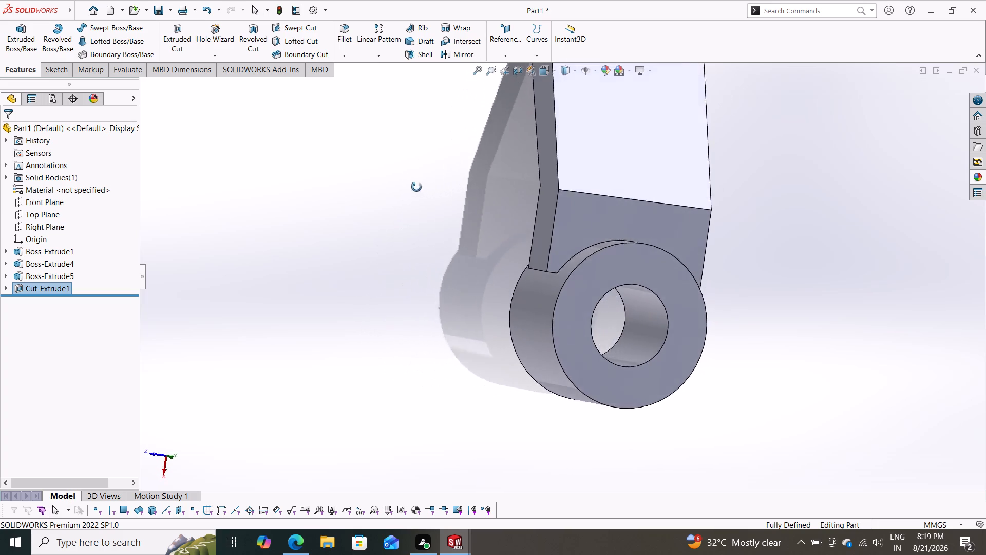
middle_drag(416, 187, 401, 118)
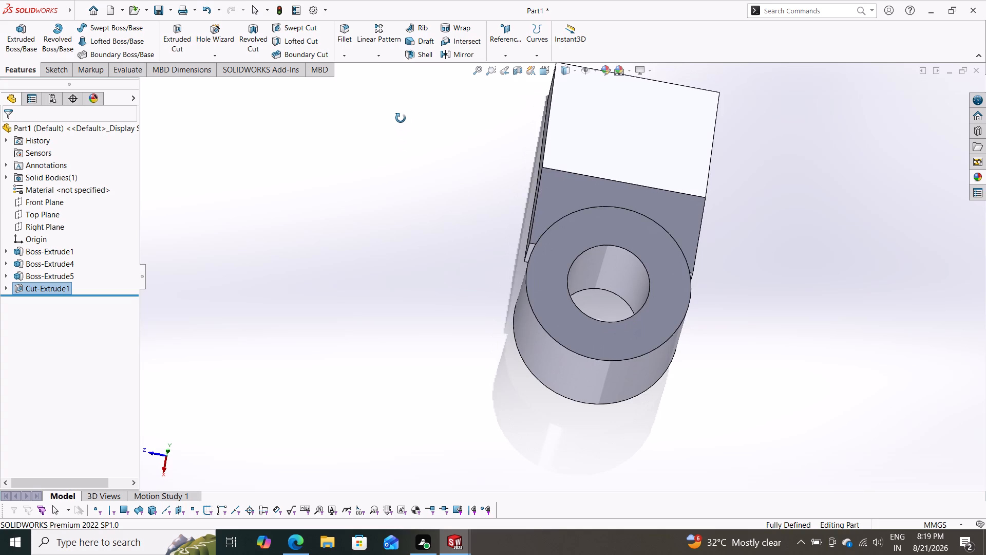
middle_drag(401, 118, 495, 344)
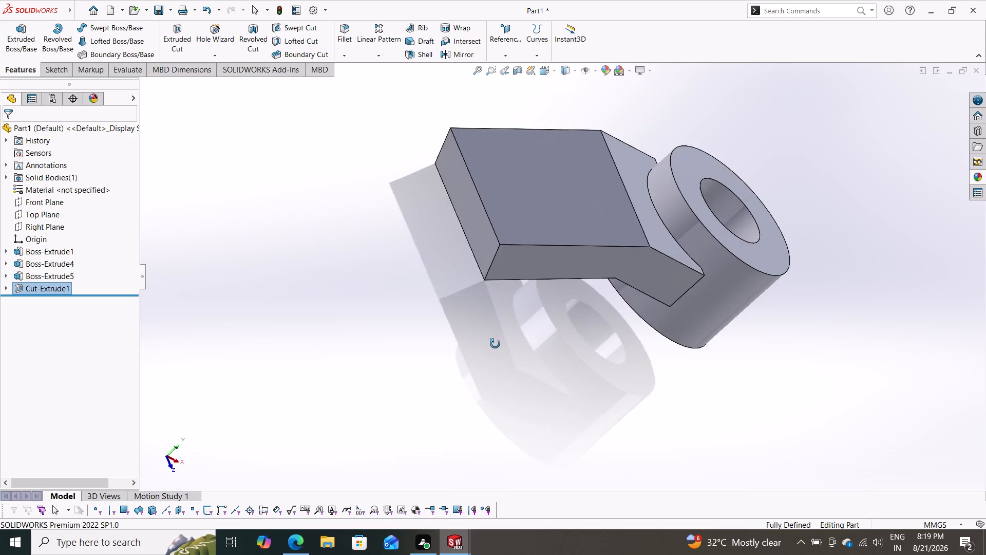
middle_drag(495, 344, 470, 306)
click(525, 234)
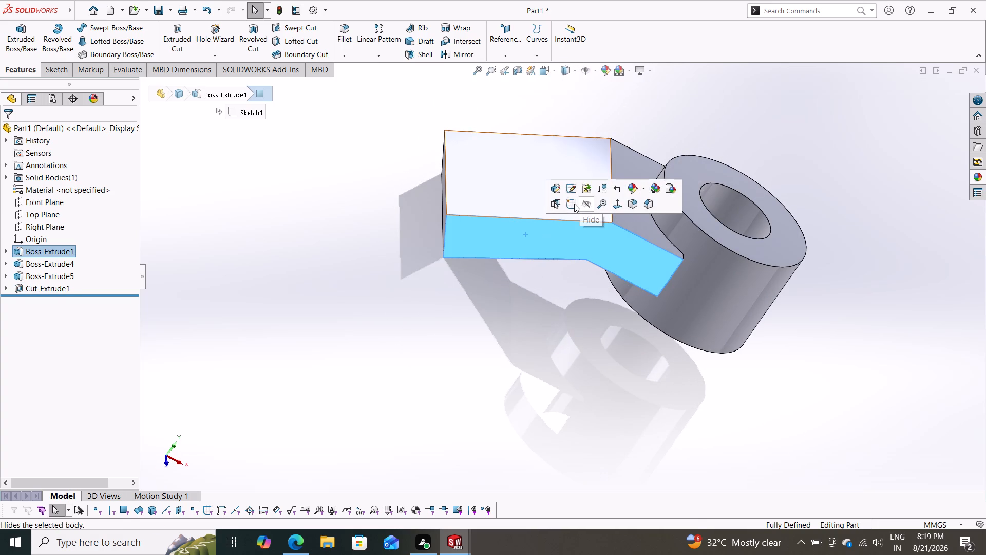
click(573, 203)
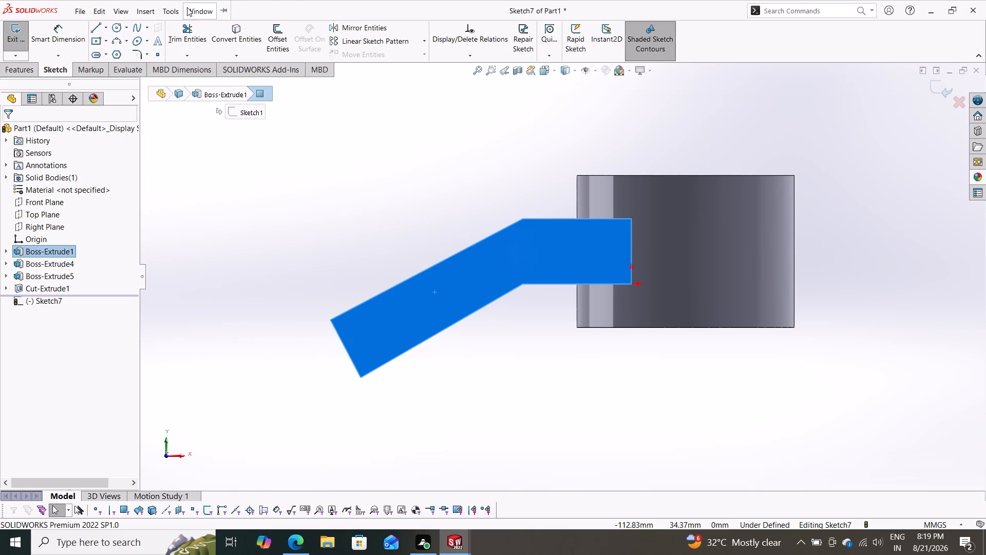
click(233, 26)
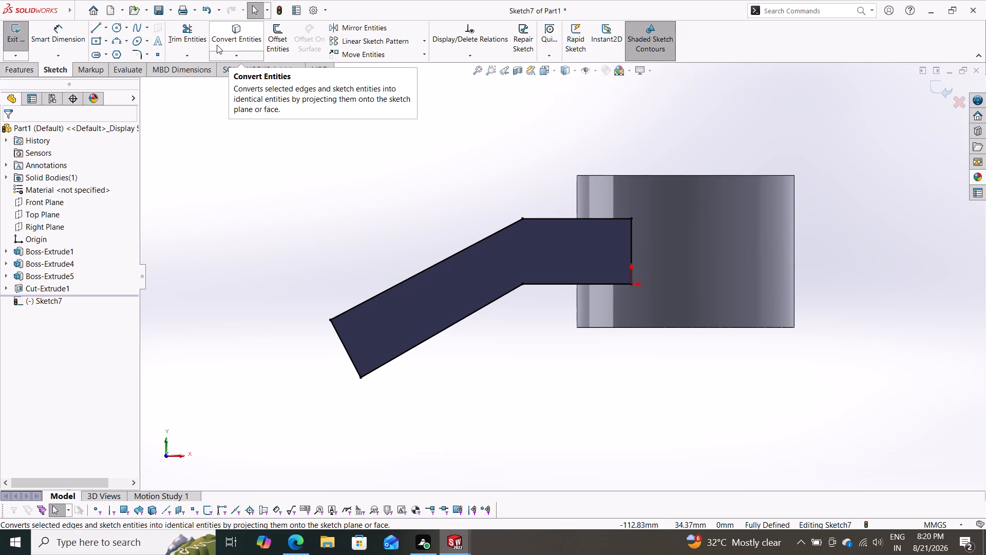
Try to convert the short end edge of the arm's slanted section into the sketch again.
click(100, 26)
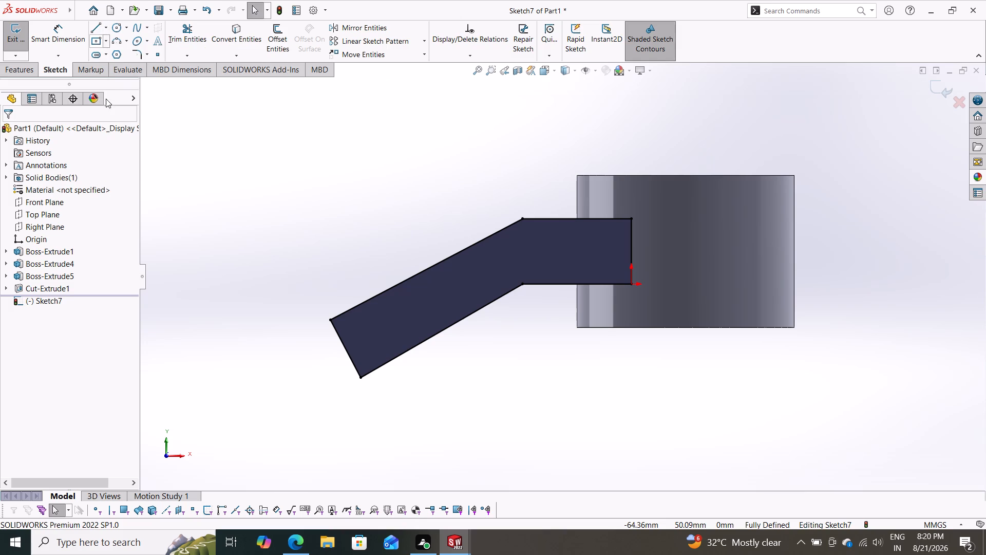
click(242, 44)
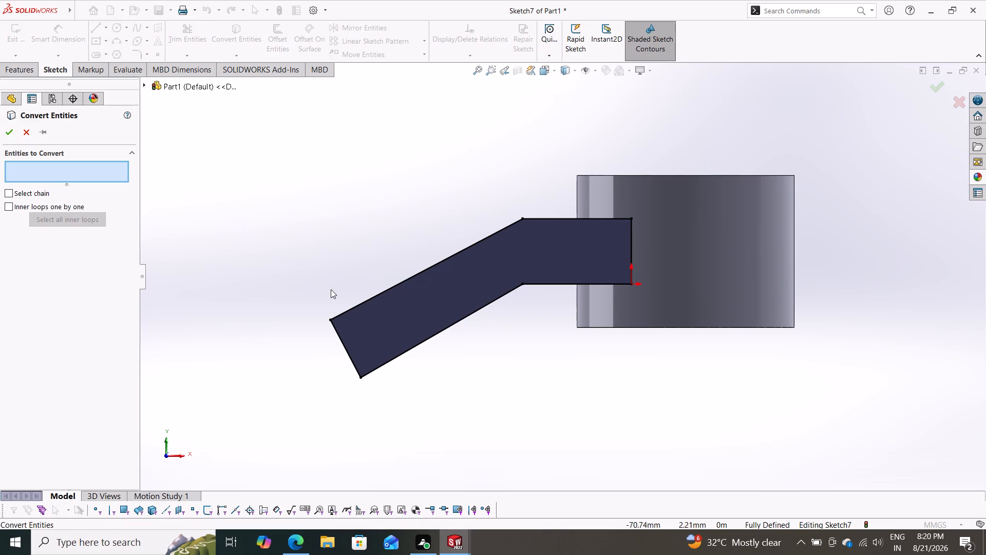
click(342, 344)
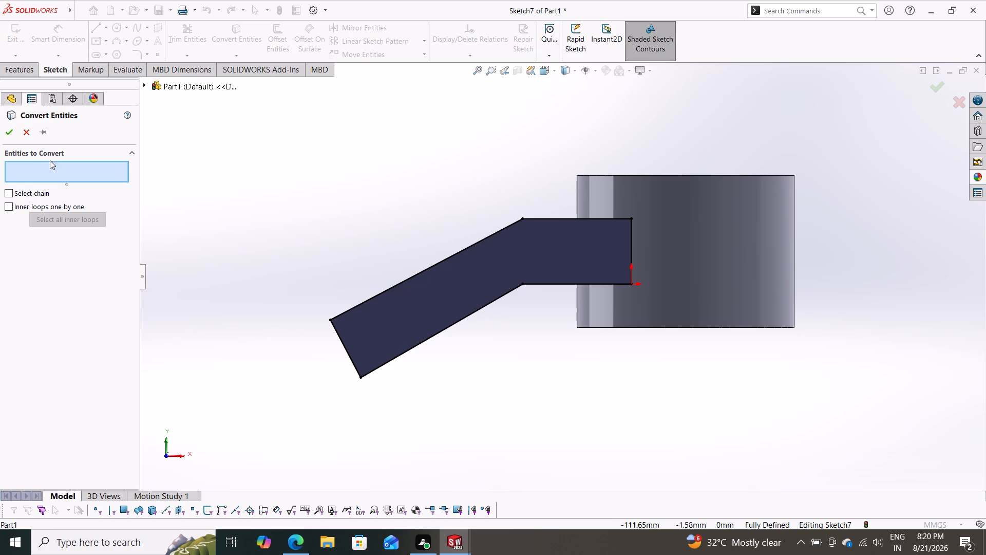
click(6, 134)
Sketch a line about 14 mm long across the middle of the arm's slanted section, perpendicular to its lower edge.
scroll(478, 313, down, 3)
scroll(442, 312, up, 3)
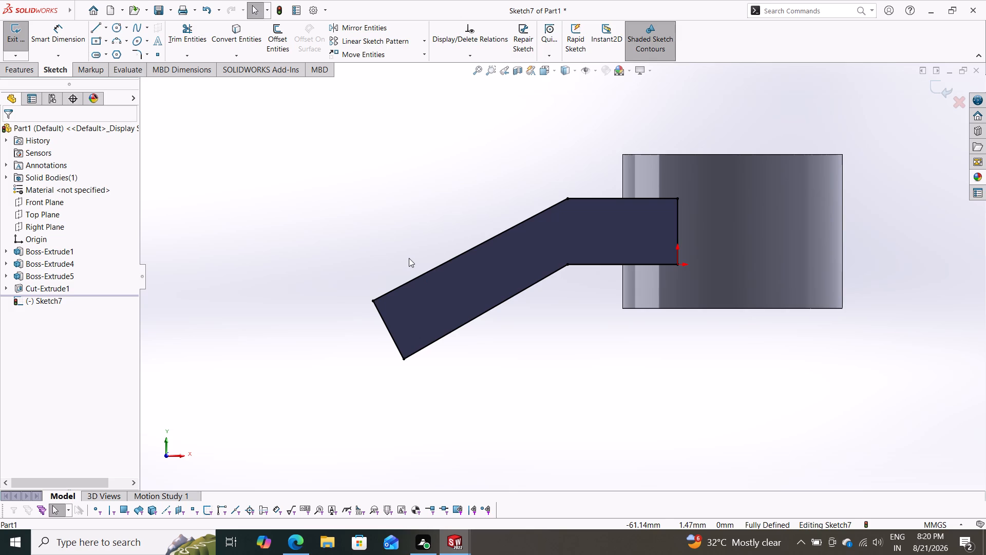
click(98, 26)
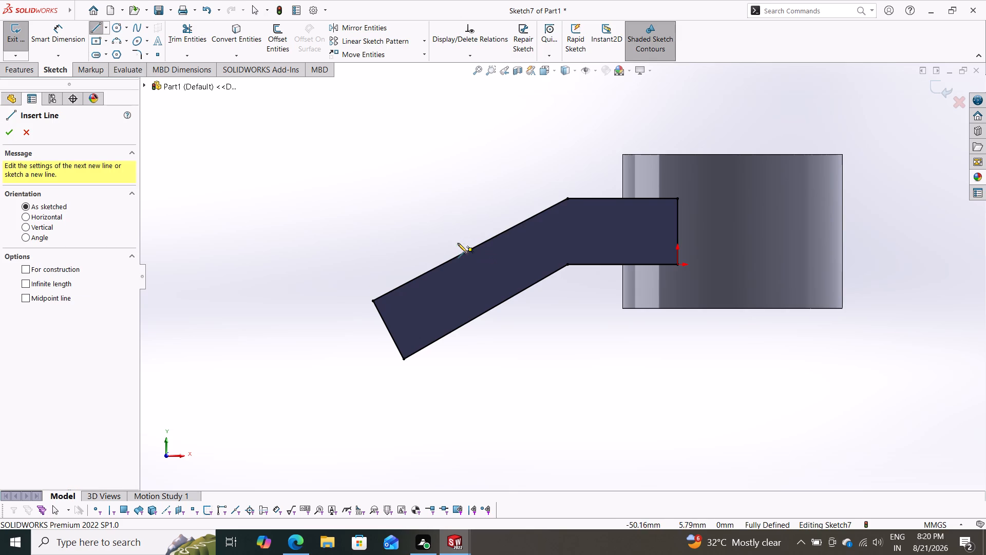
drag(471, 252, 477, 253)
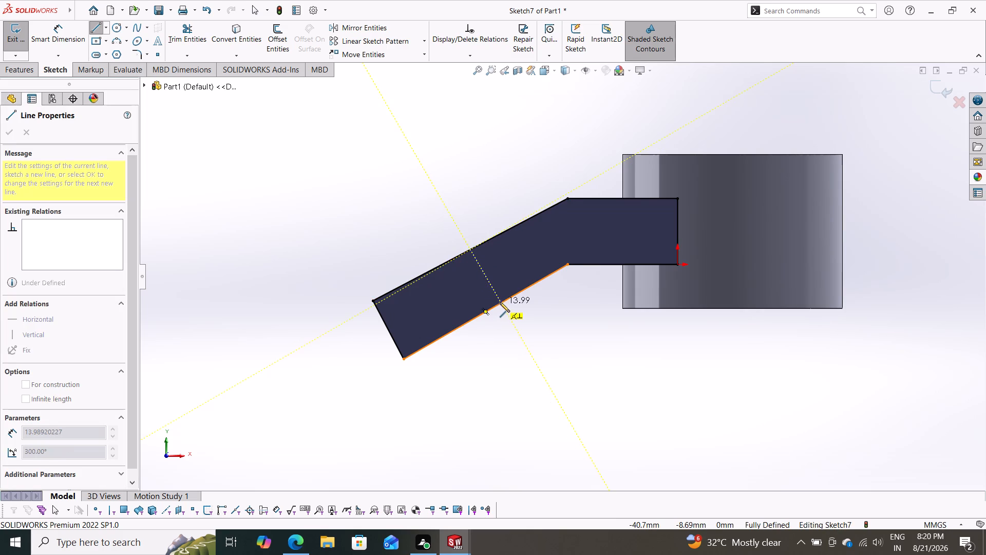
scroll(500, 302, down, 6)
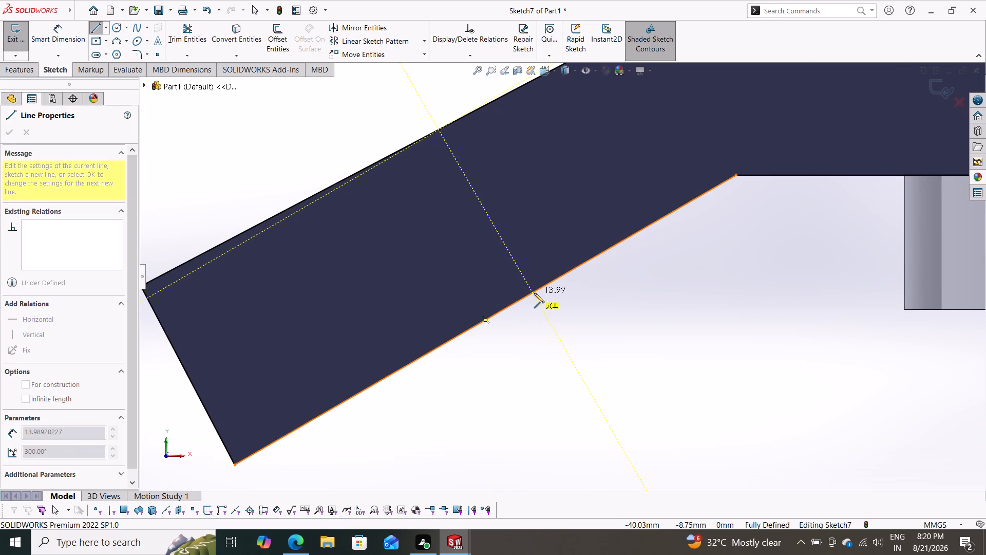
click(534, 291)
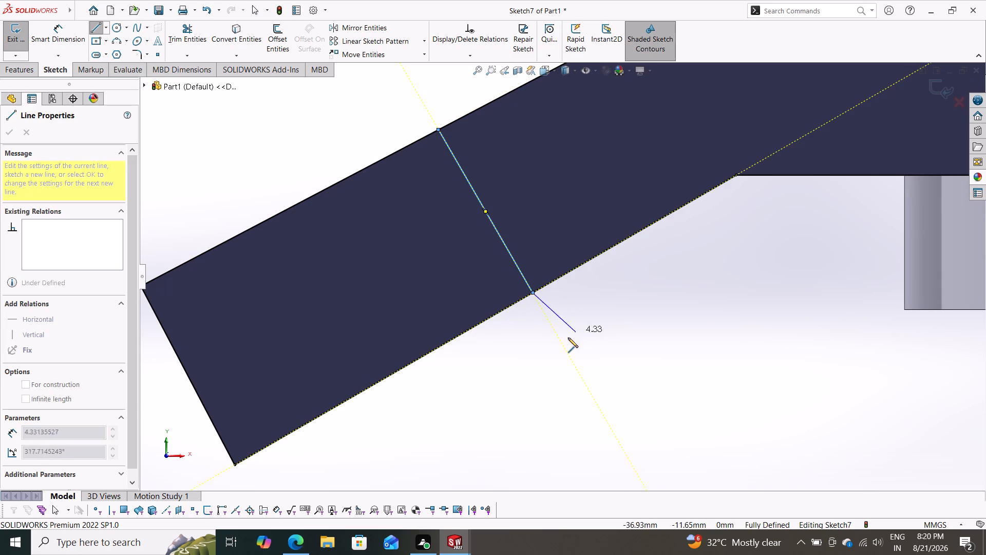
double_click(564, 342)
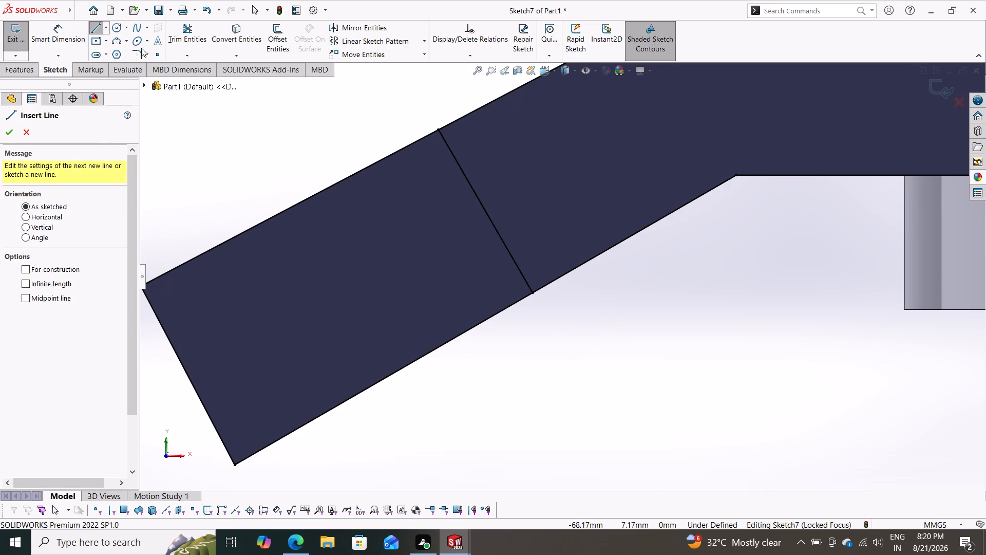
Power-trim the converted outline's slanted end edge, both lower edges, and the flat section's end and upper edges, keeping the cross line.
drag(184, 24, 188, 35)
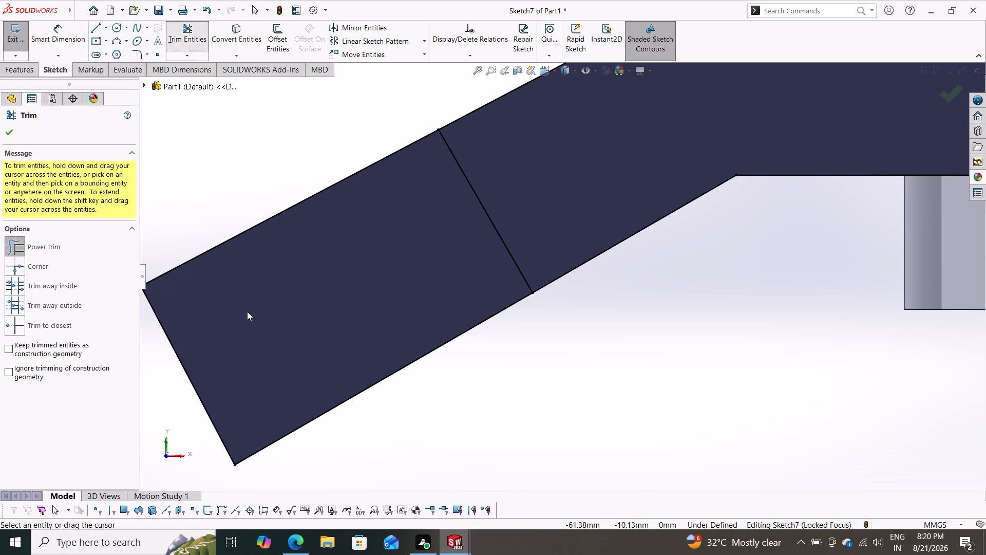
drag(246, 316, 167, 372)
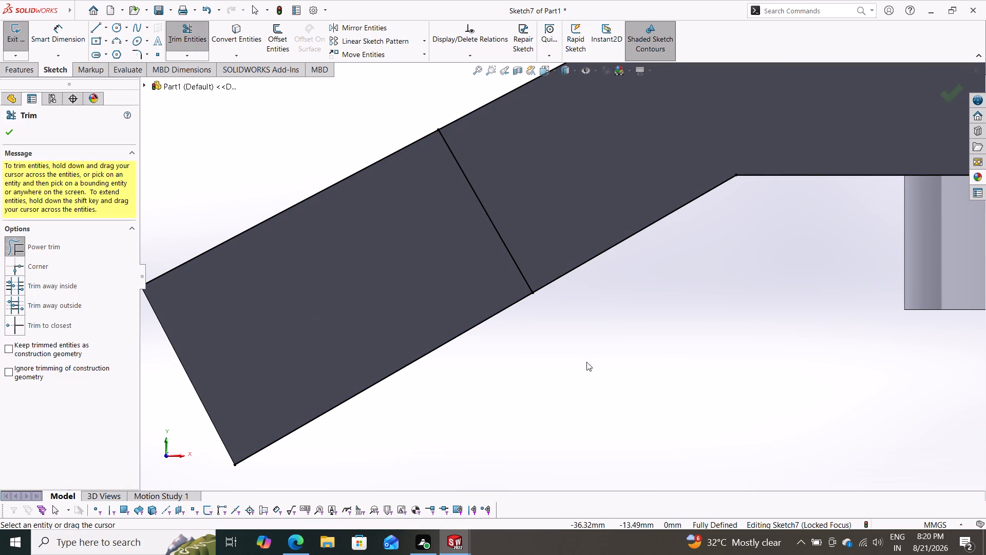
scroll(586, 356, down, 4)
scroll(586, 356, up, 4)
drag(424, 264, 428, 268)
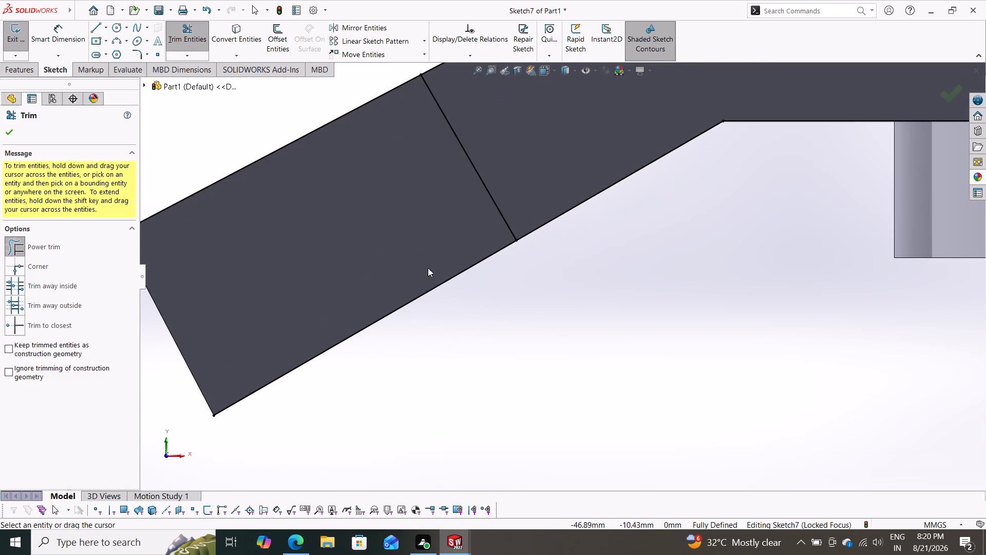
drag(428, 268, 468, 322)
drag(621, 149, 658, 268)
scroll(661, 271, up, 3)
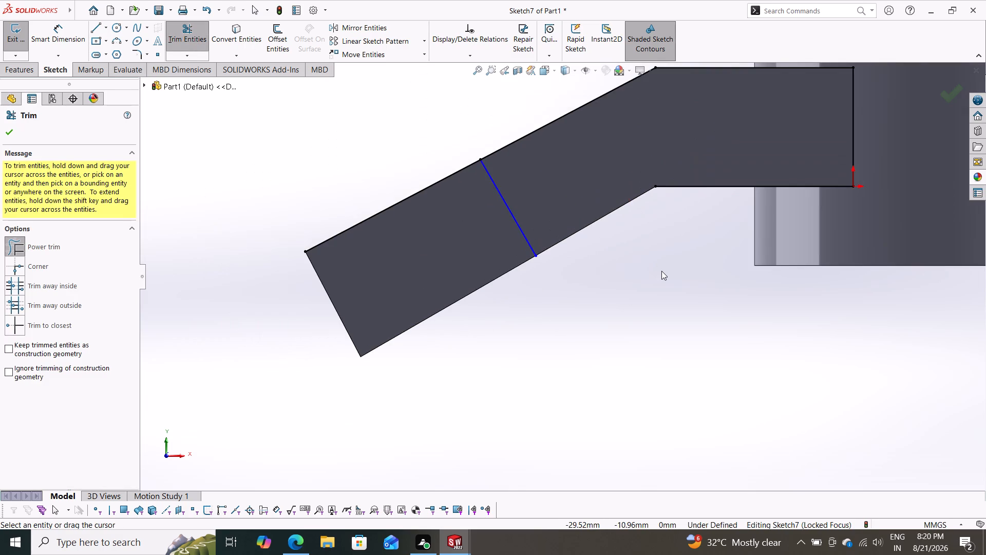
scroll(661, 271, up, 2)
drag(701, 172, 707, 287)
drag(728, 163, 831, 159)
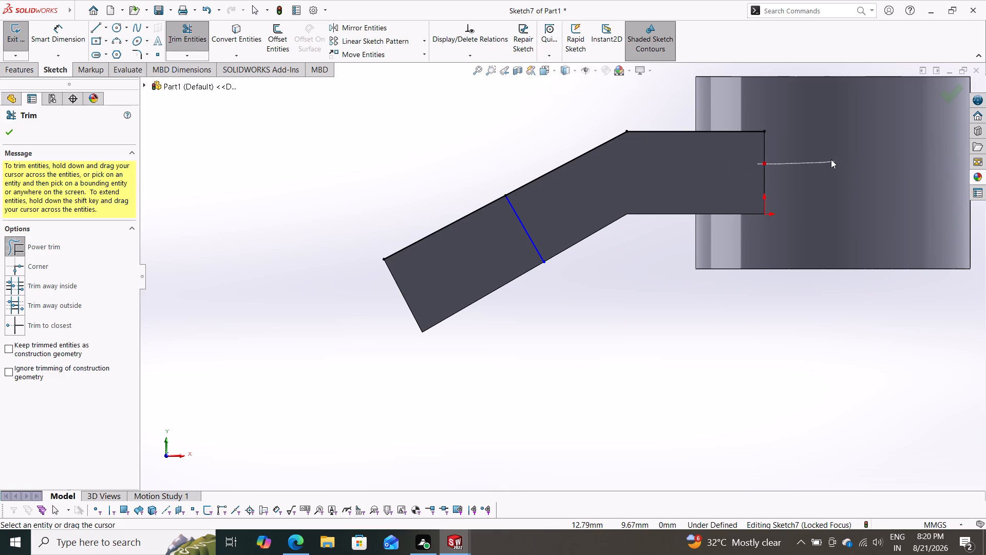
drag(831, 159, 828, 159)
drag(681, 109, 680, 211)
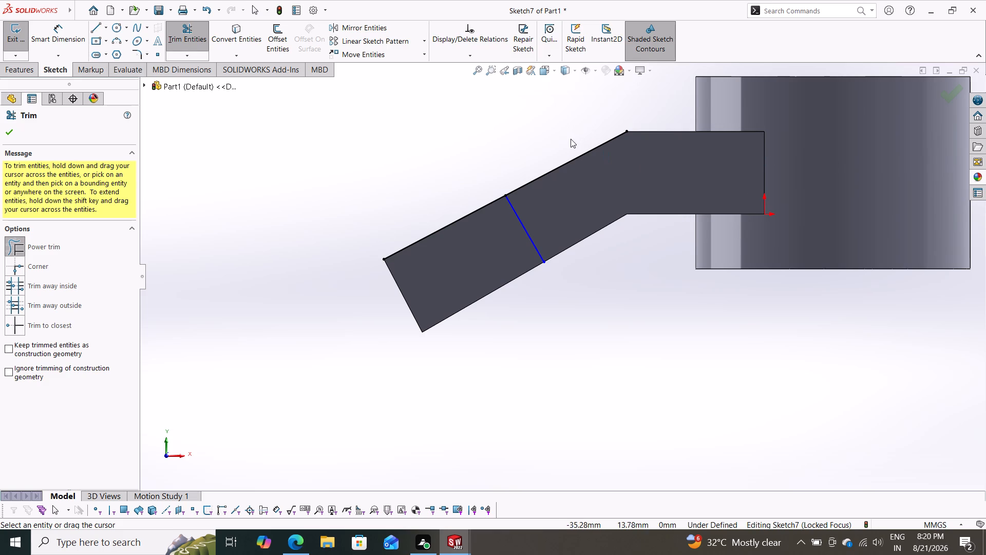
click(415, 216)
scroll(459, 266, down, 3)
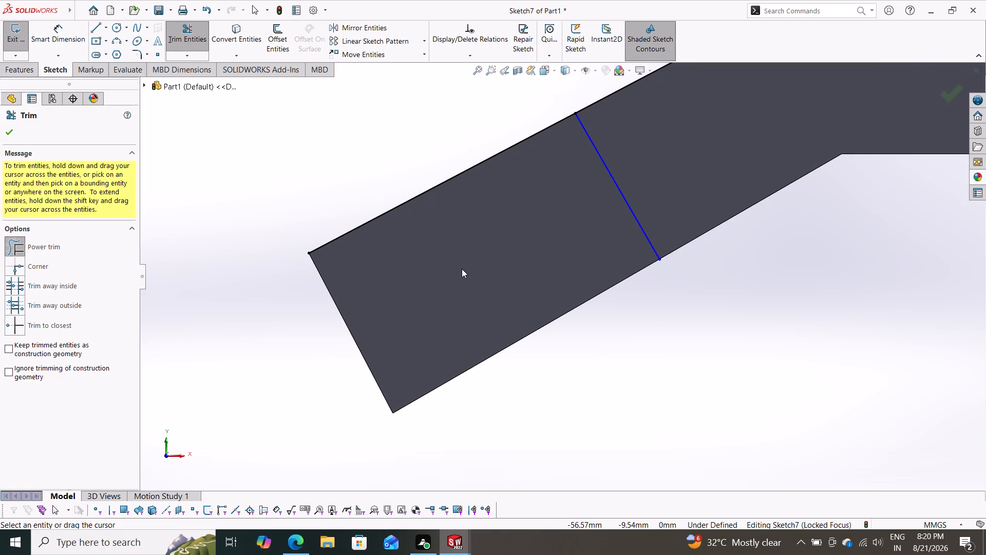
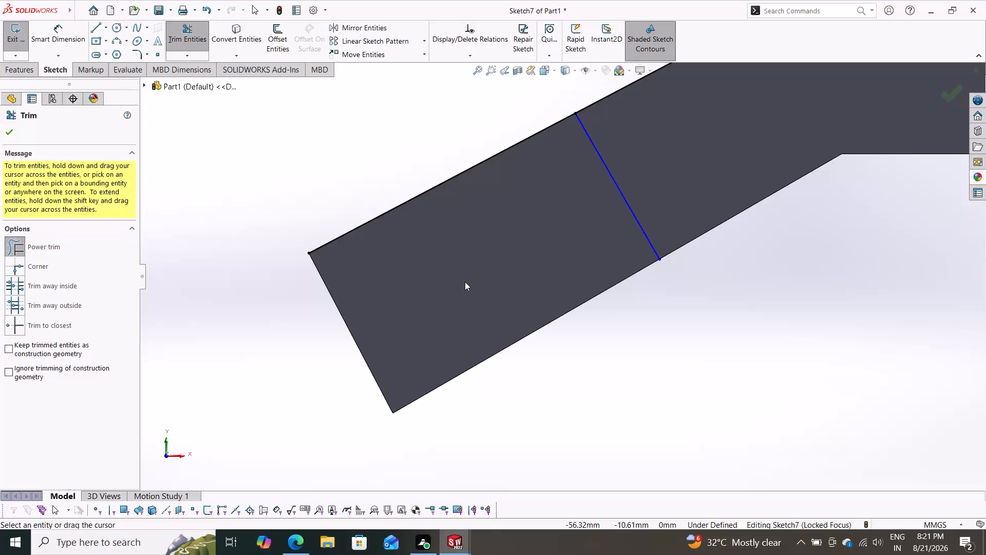
Undo the trims of the converted outline so its trimmed edges are restored around the cross line.
key(ctrl+z)
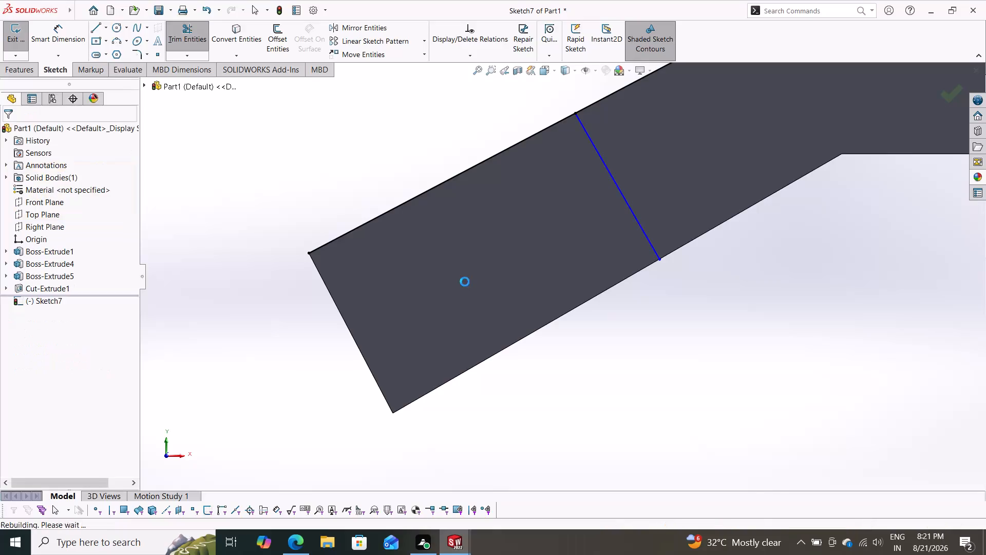
key(ctrl+z)
key(ctrl+z)
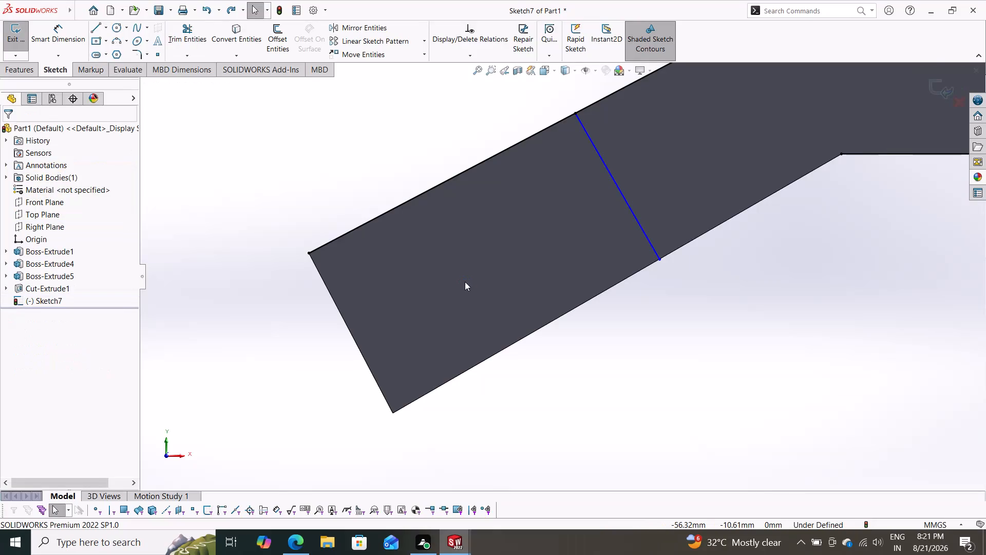
key(ctrl+z)
key(ctrl+z)
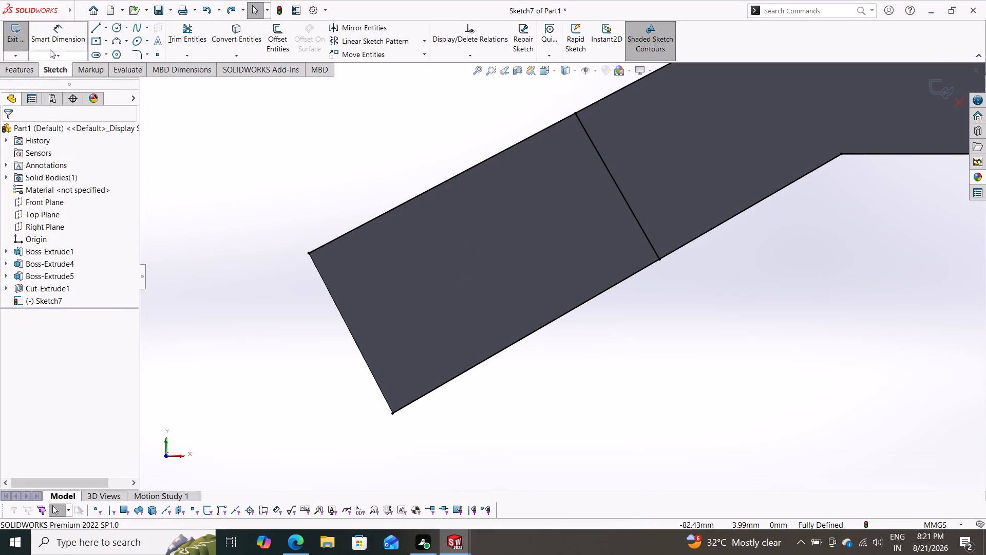
Offset the cross line on the arm's slanted section by 5 mm in both directions, with dimensions added.
click(274, 35)
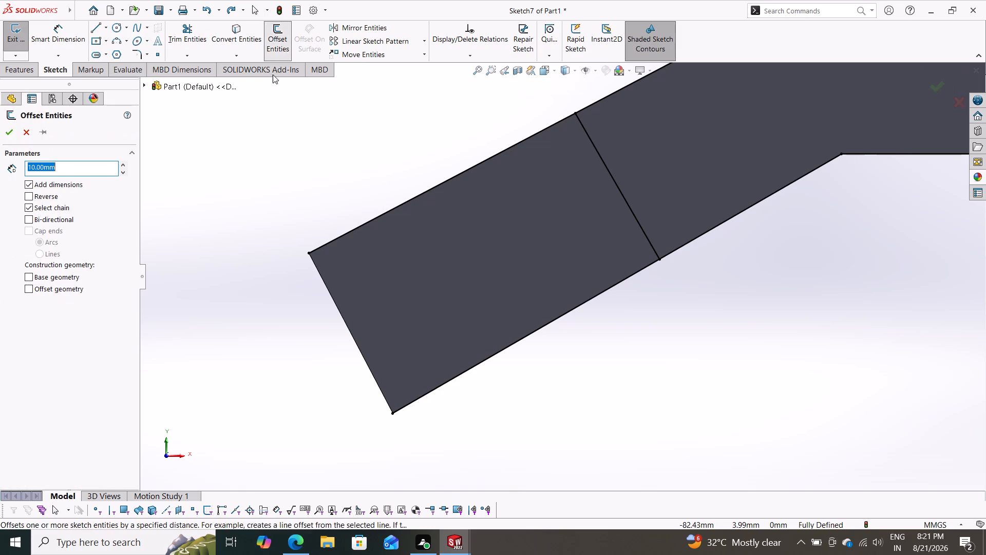
click(604, 161)
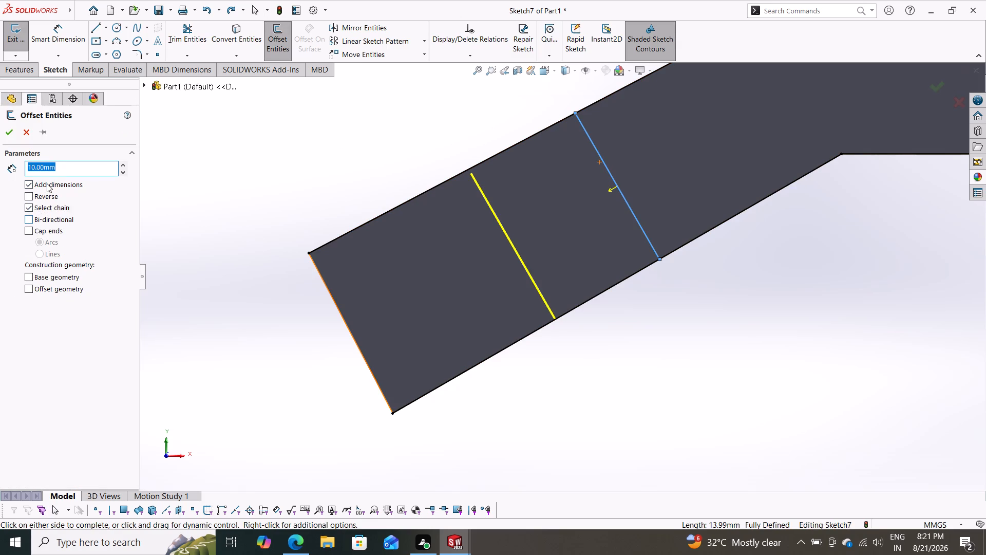
key(5)
key(Return)
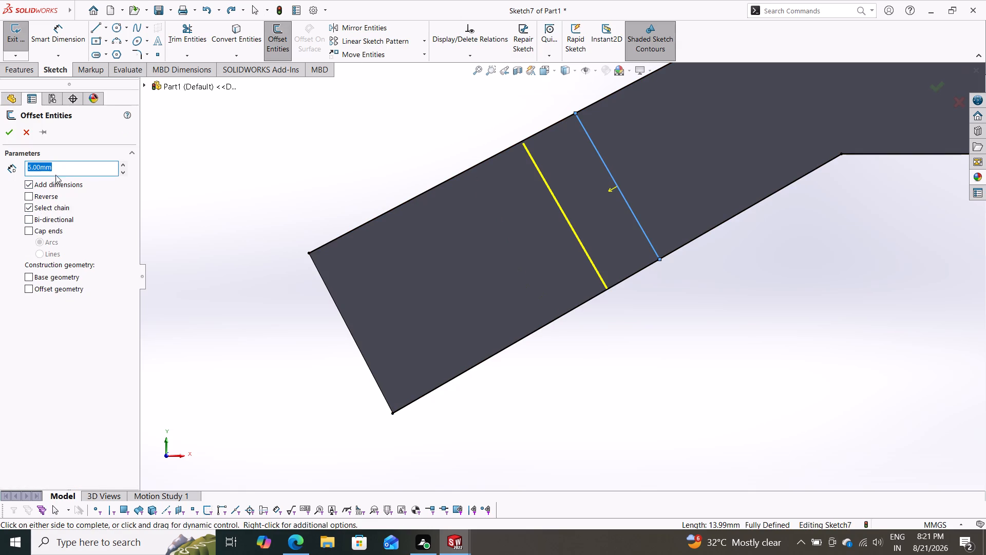
click(49, 222)
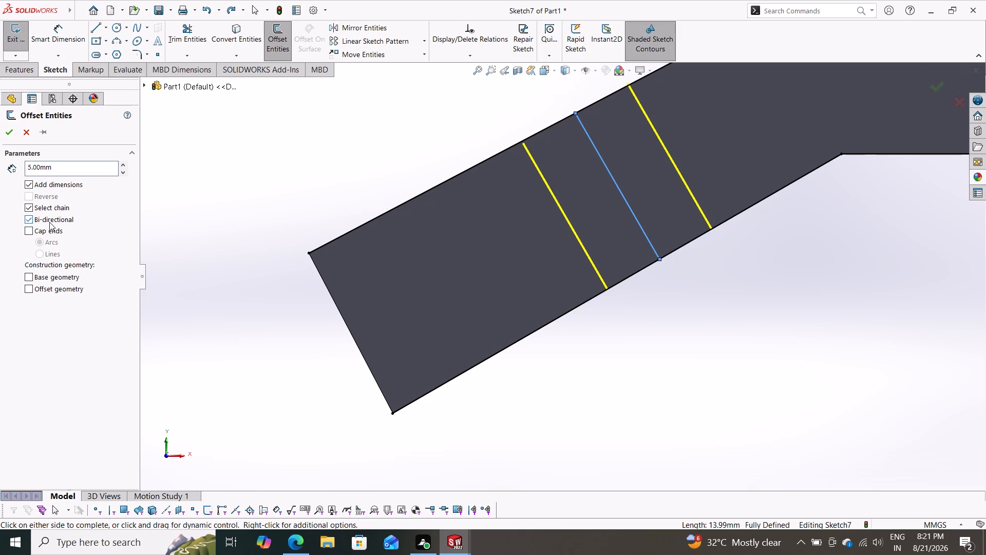
click(8, 130)
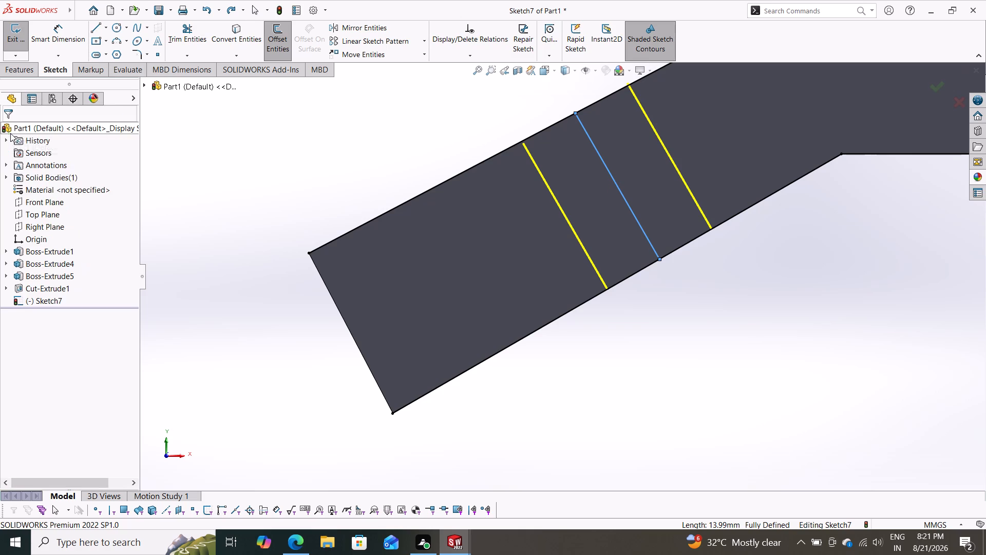
Convert the middle cross line between the two offset lines to construction geometry.
click(591, 138)
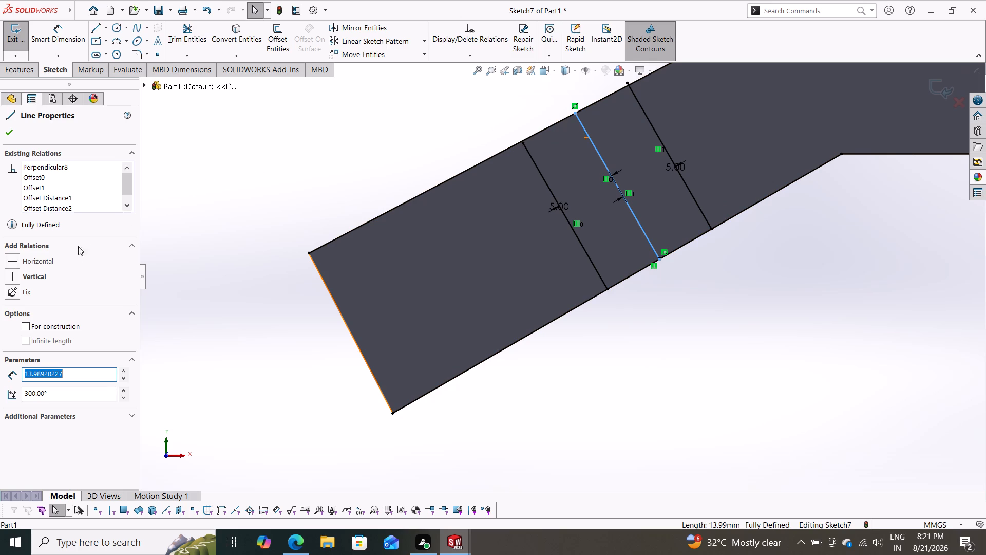
click(28, 325)
click(7, 136)
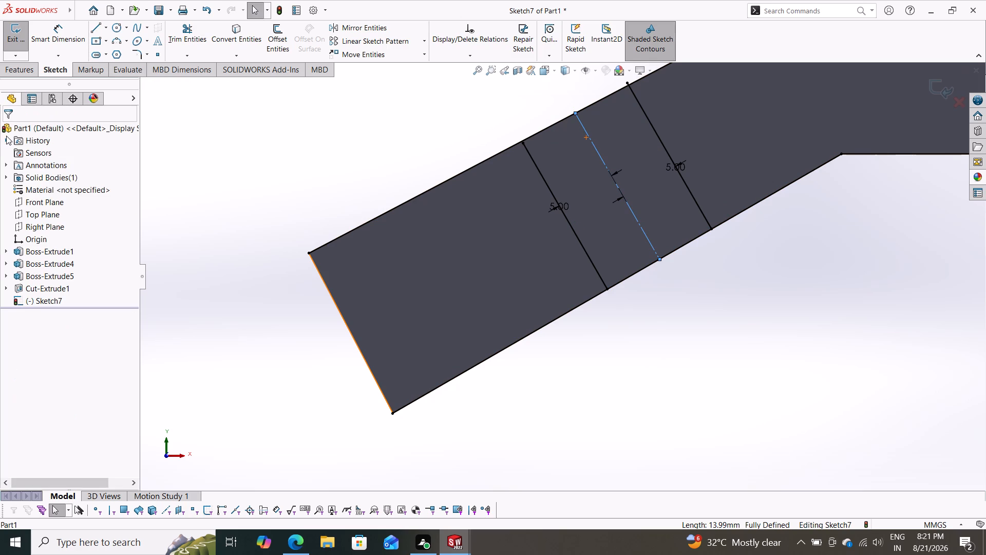
Sketch a line about 20.5 mm long from the upper end of the offset line nearer the arm's free end, along it past the lower edge.
click(96, 27)
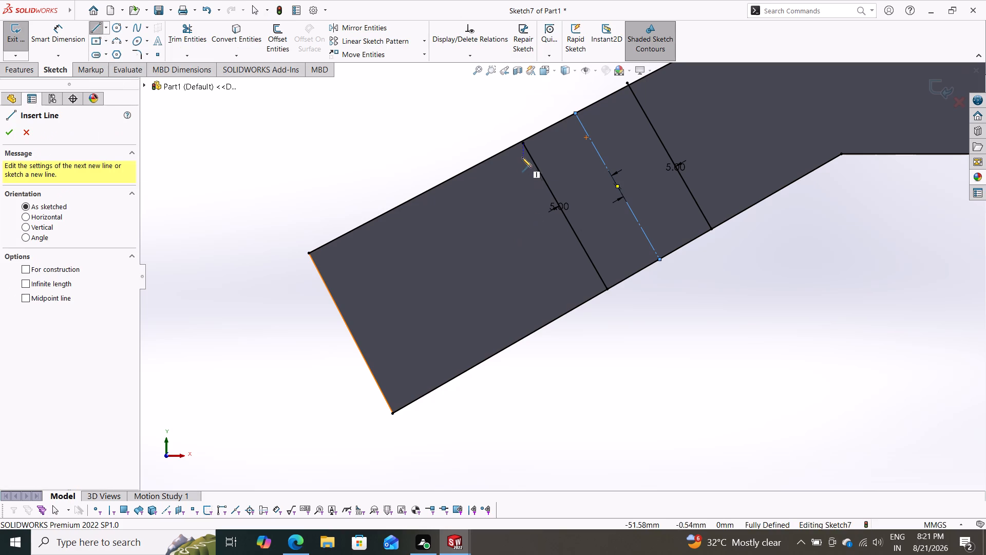
click(523, 145)
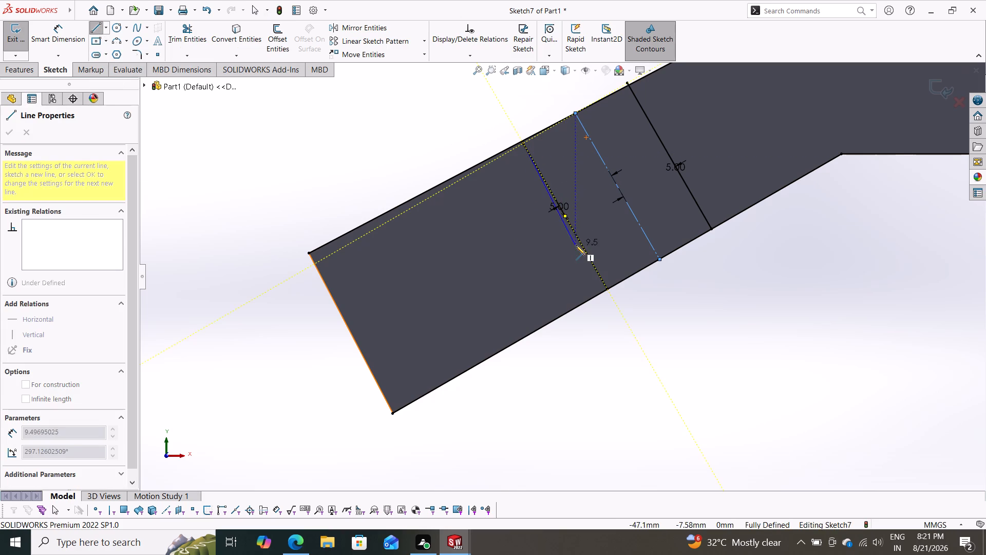
click(648, 357)
double_click(567, 388)
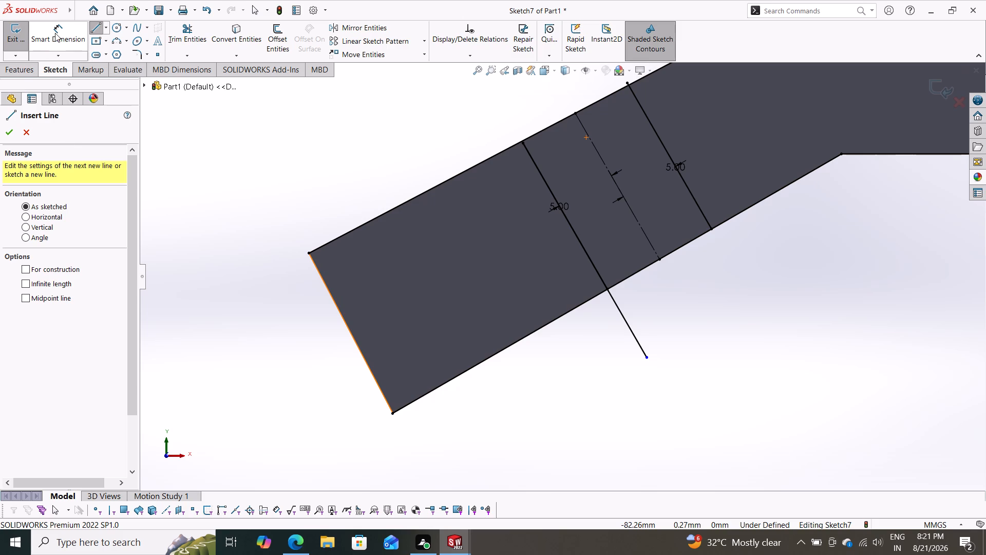
Dimension the new line between its two endpoints and set its length to 5 mm.
drag(55, 33, 58, 38)
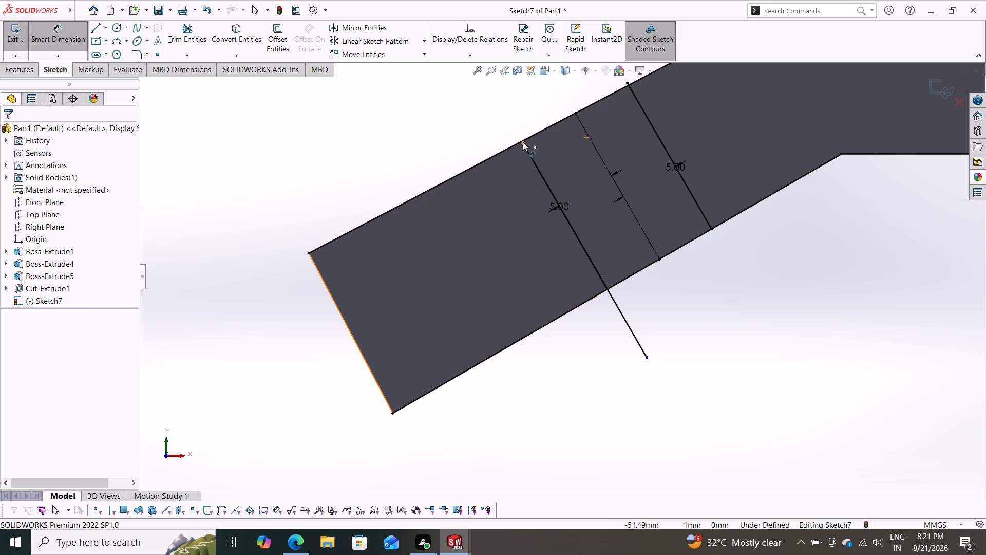
click(523, 142)
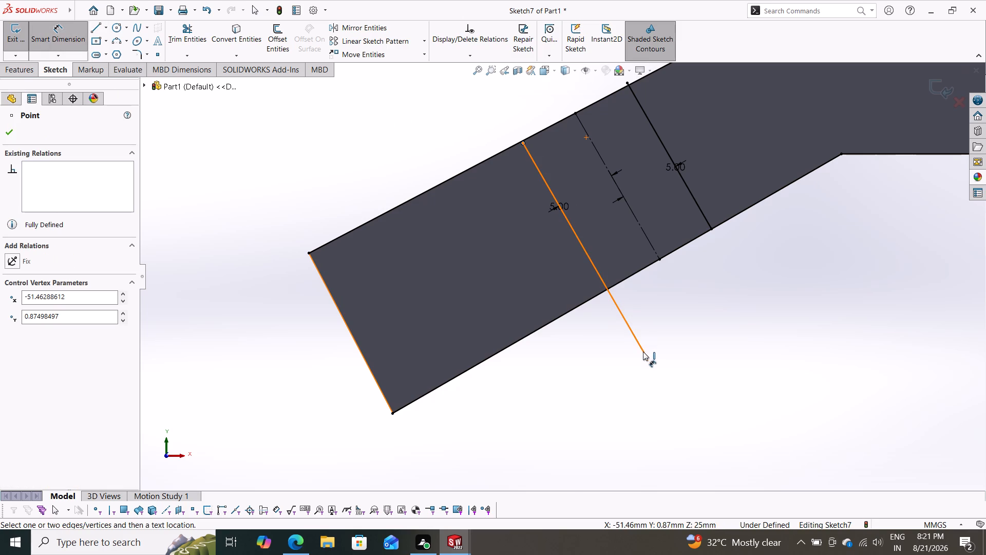
drag(645, 355, 640, 352)
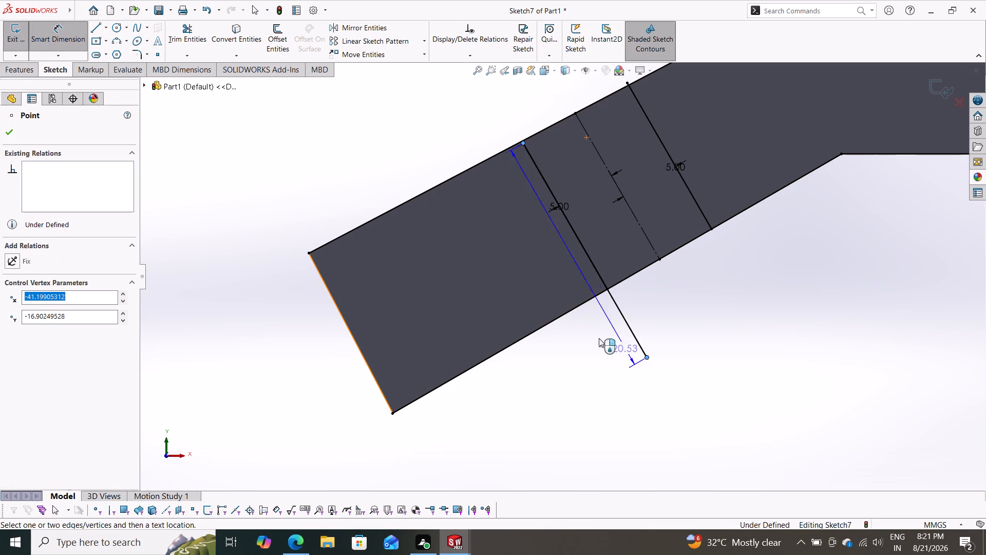
click(331, 409)
key(5)
key(Return)
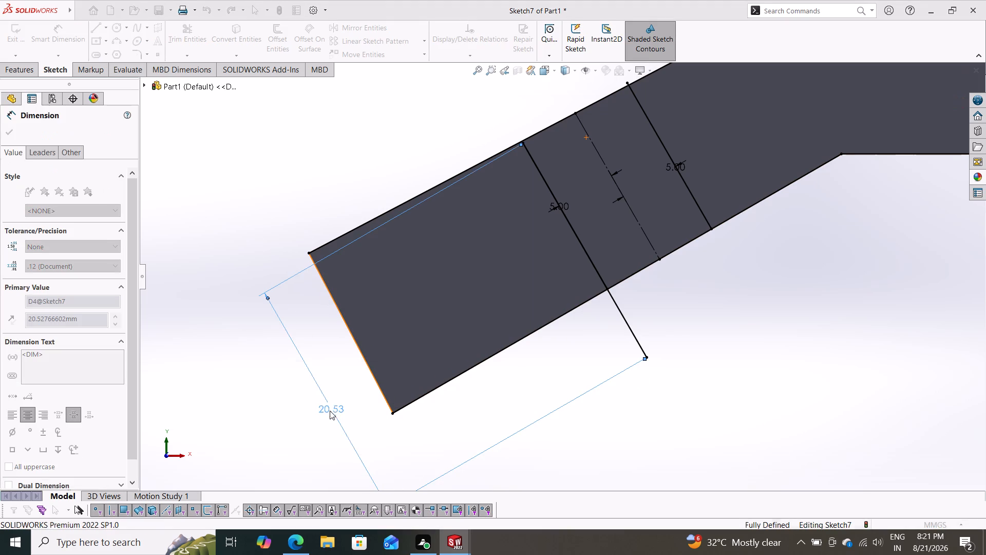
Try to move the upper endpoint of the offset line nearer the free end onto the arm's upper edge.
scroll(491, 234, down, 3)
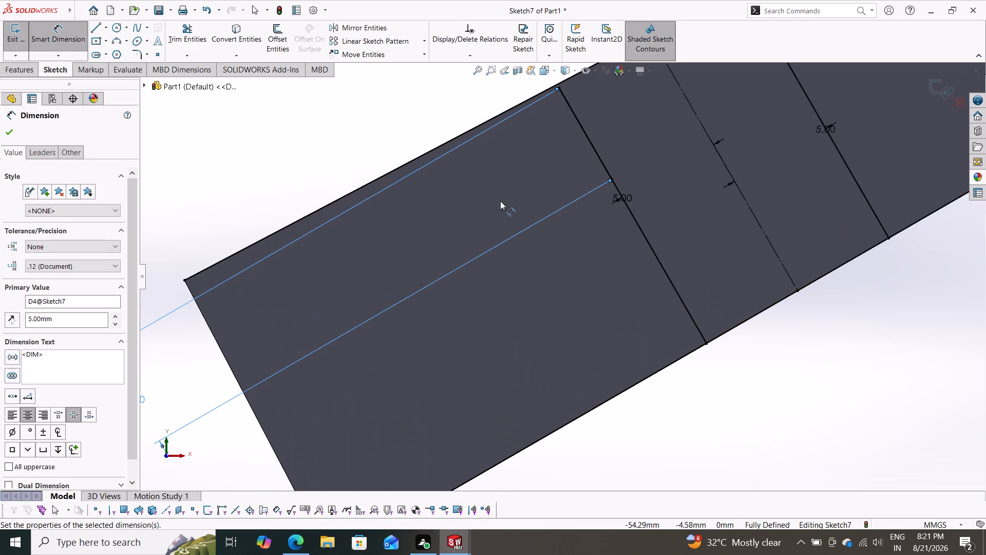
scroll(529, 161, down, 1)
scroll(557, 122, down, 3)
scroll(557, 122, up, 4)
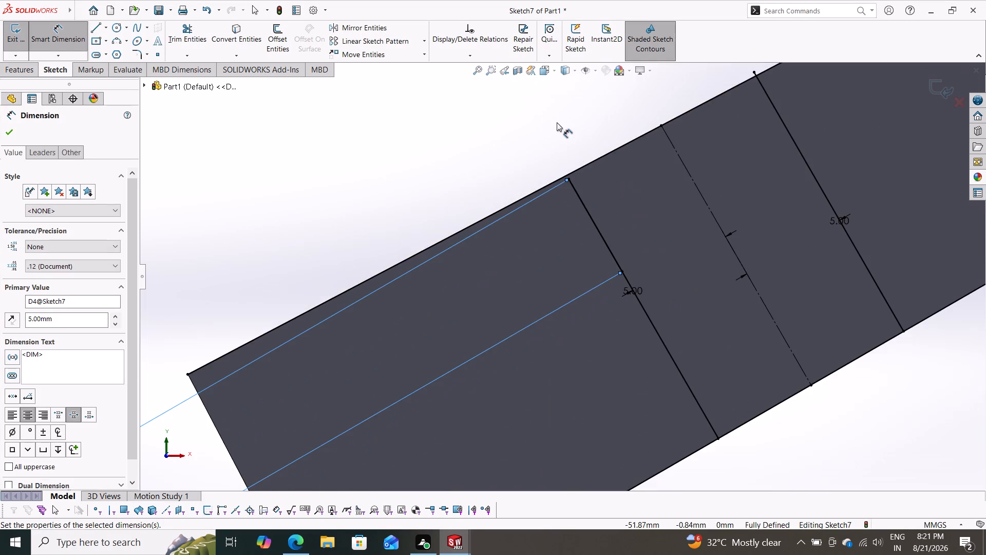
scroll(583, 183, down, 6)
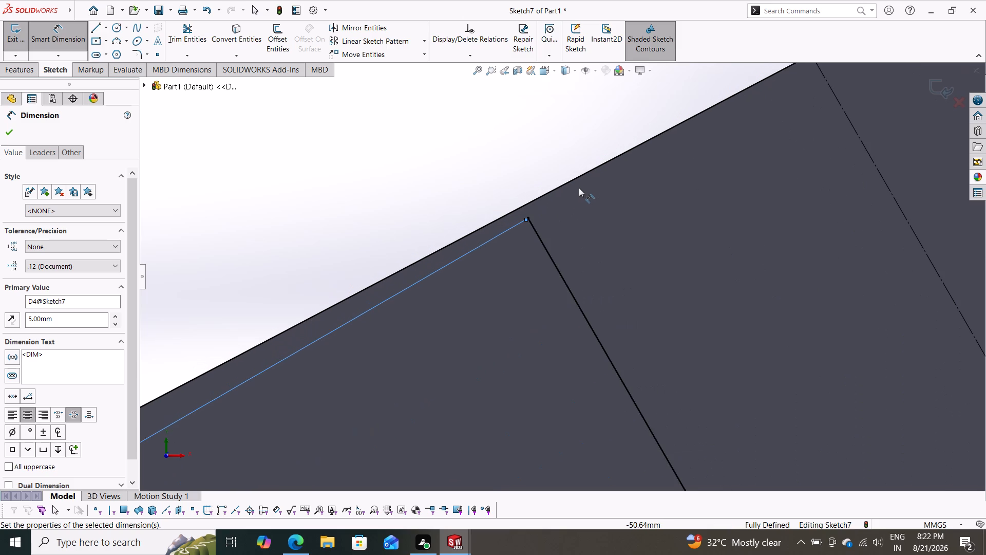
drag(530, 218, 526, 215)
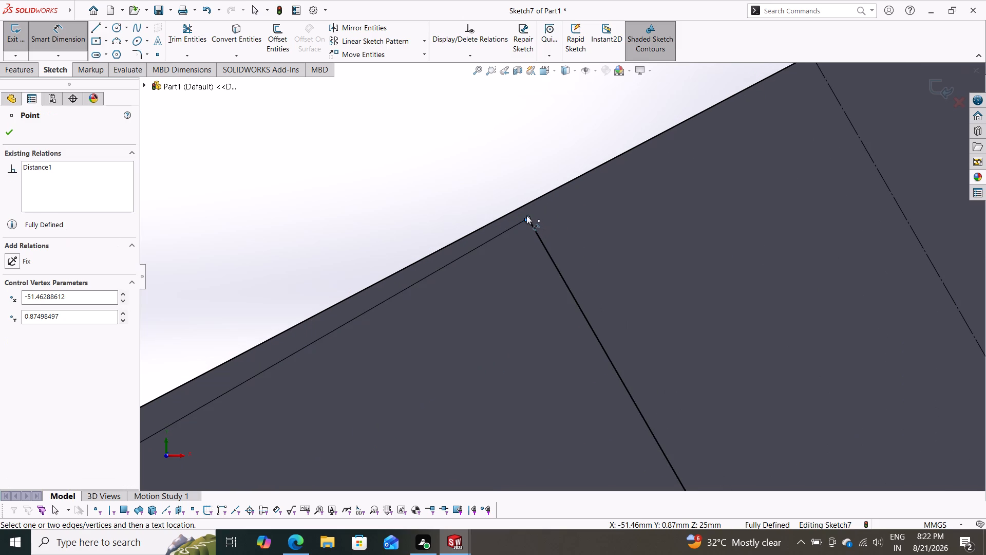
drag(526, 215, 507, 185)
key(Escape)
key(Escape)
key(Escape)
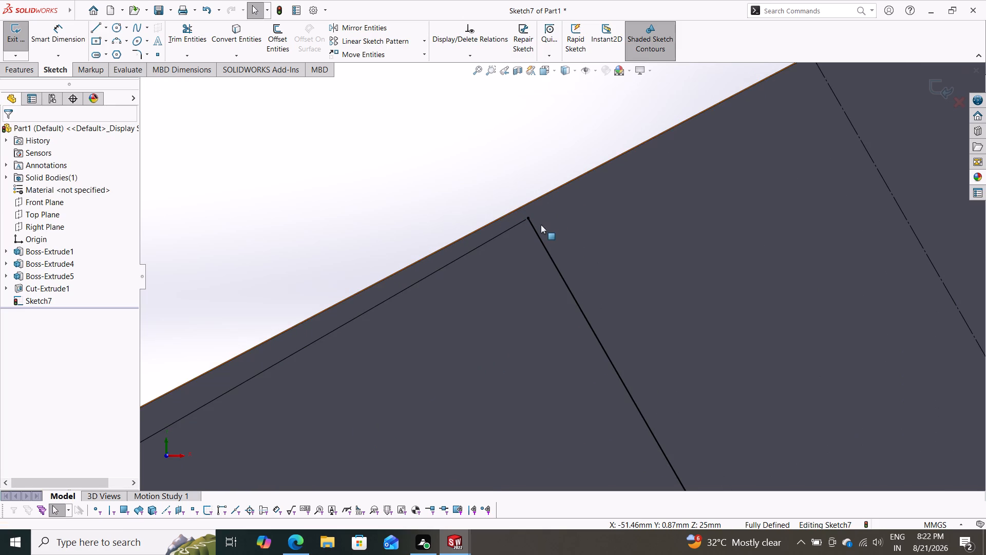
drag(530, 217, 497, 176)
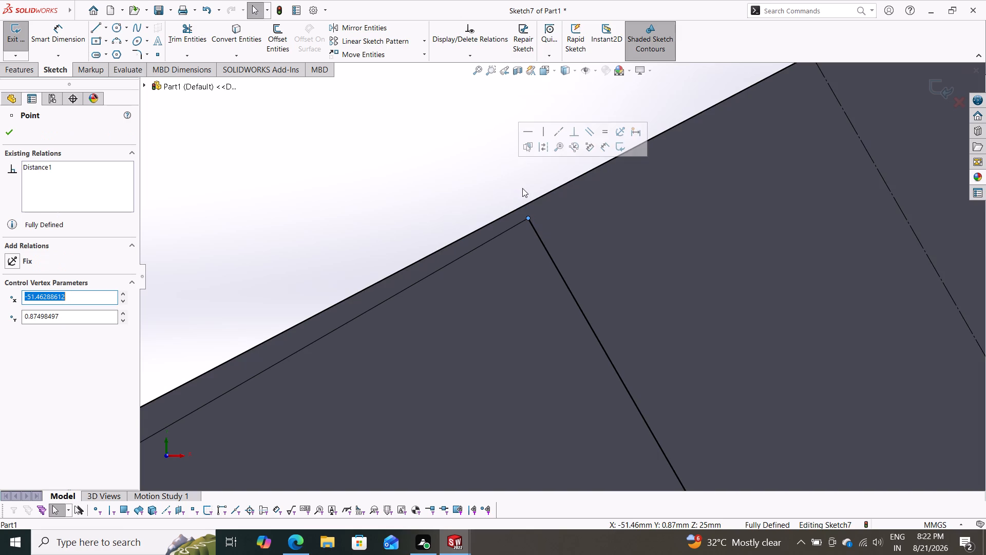
Delete the 5 mm length dimension between the endpoints of the line drawn along the offset line.
scroll(511, 233, up, 4)
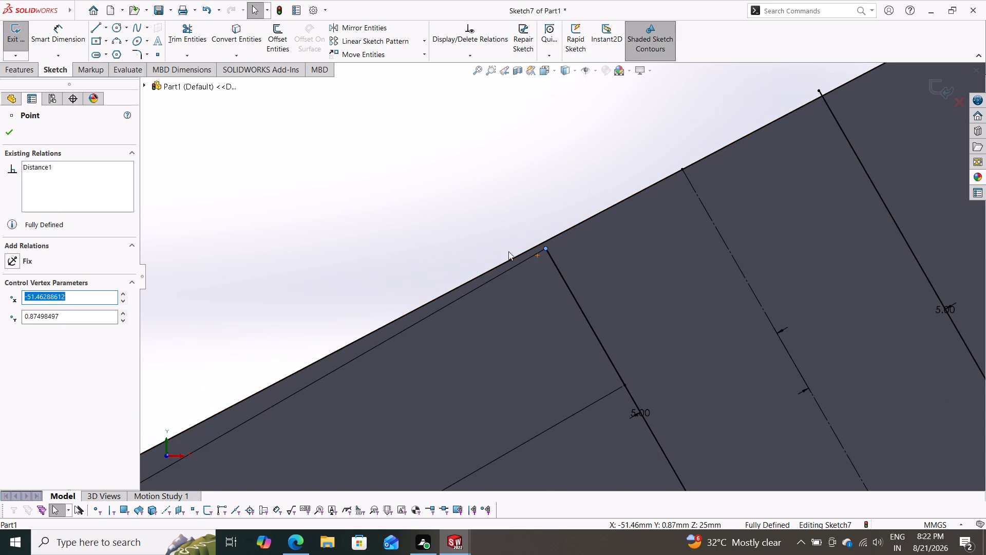
scroll(465, 327, down, 4)
scroll(443, 339, up, 6)
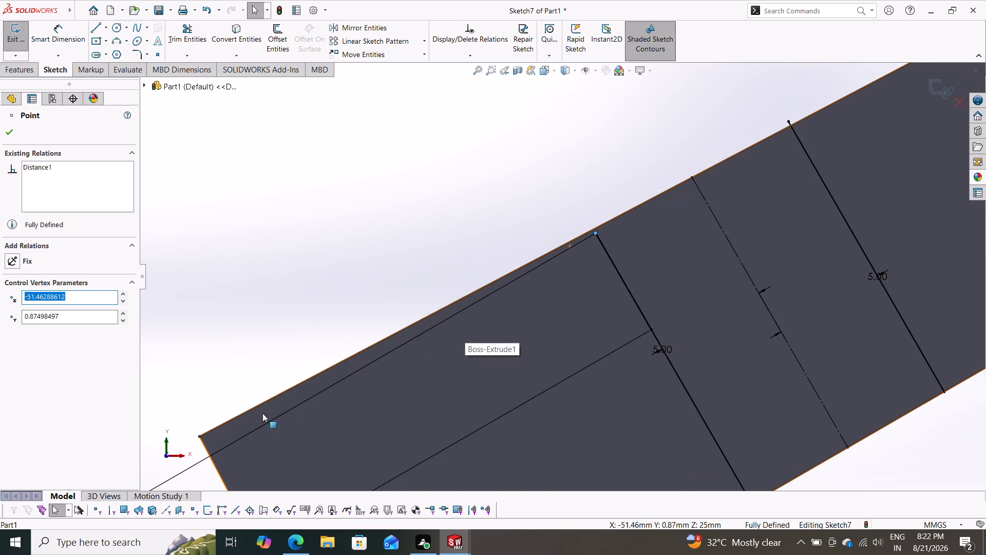
scroll(266, 404, up, 5)
click(390, 387)
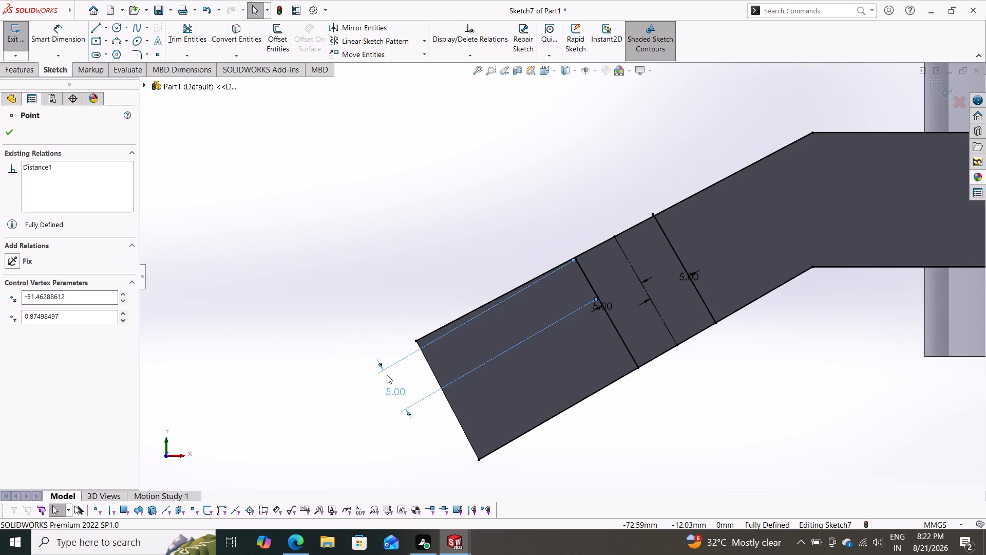
key(Delete)
key(Delete)
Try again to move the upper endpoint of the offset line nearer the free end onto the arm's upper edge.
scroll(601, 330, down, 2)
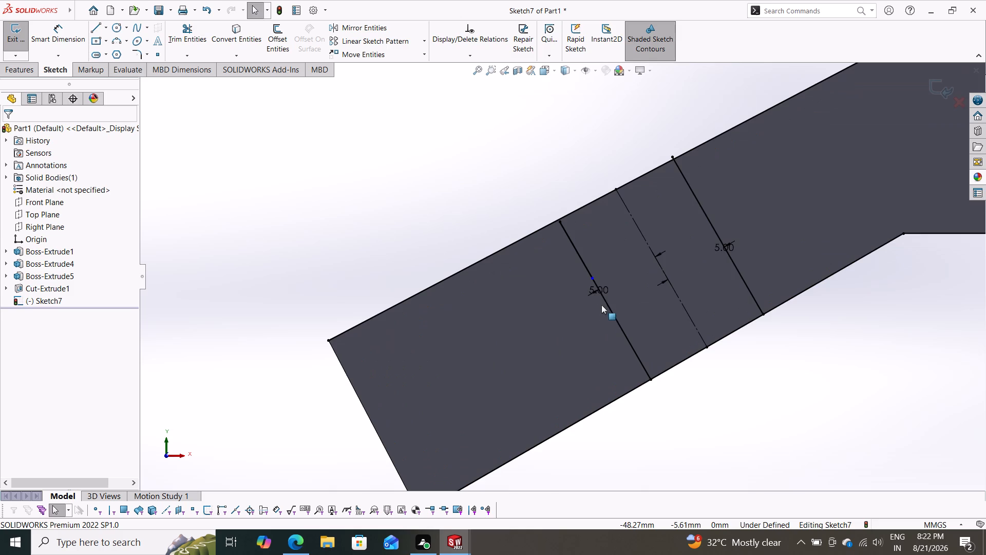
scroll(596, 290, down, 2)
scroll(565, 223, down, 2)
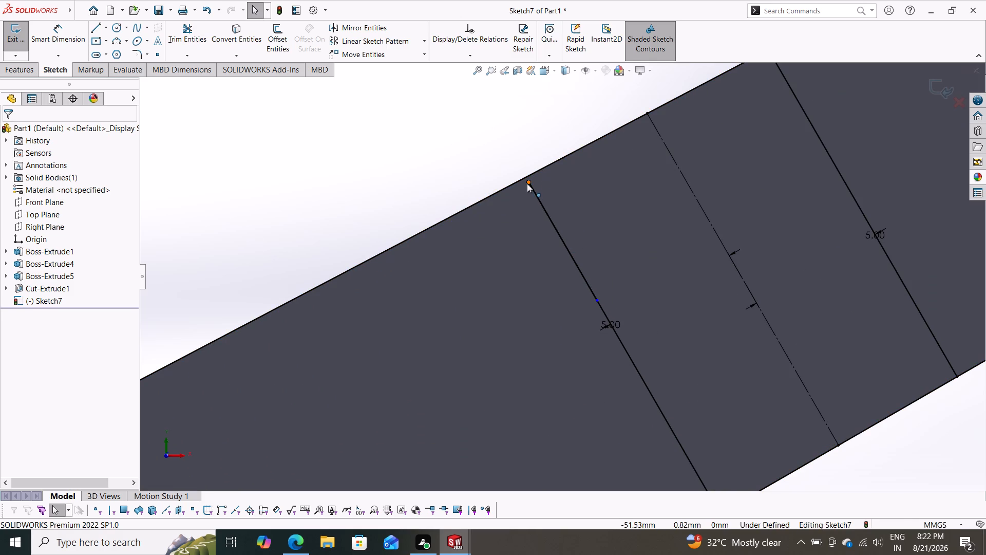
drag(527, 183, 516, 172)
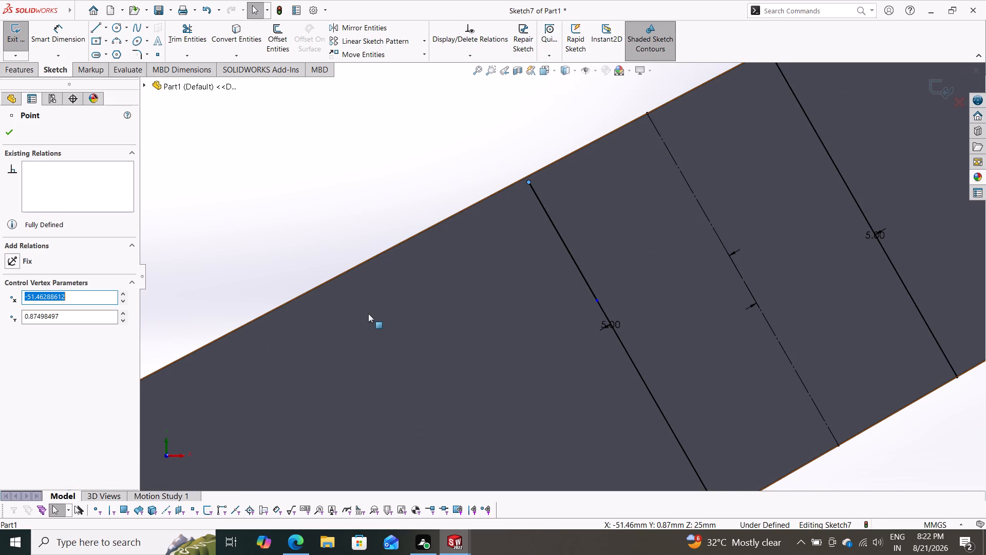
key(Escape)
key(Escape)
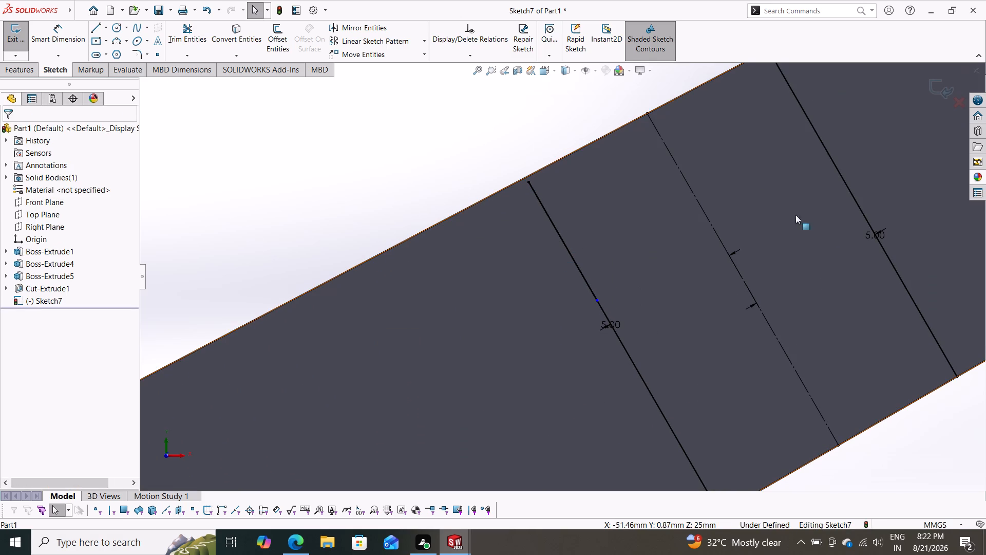
Sketch a line about 10 mm long along the arm's upper edge, between the two offset lines.
scroll(729, 246, down, 2)
scroll(719, 241, up, 3)
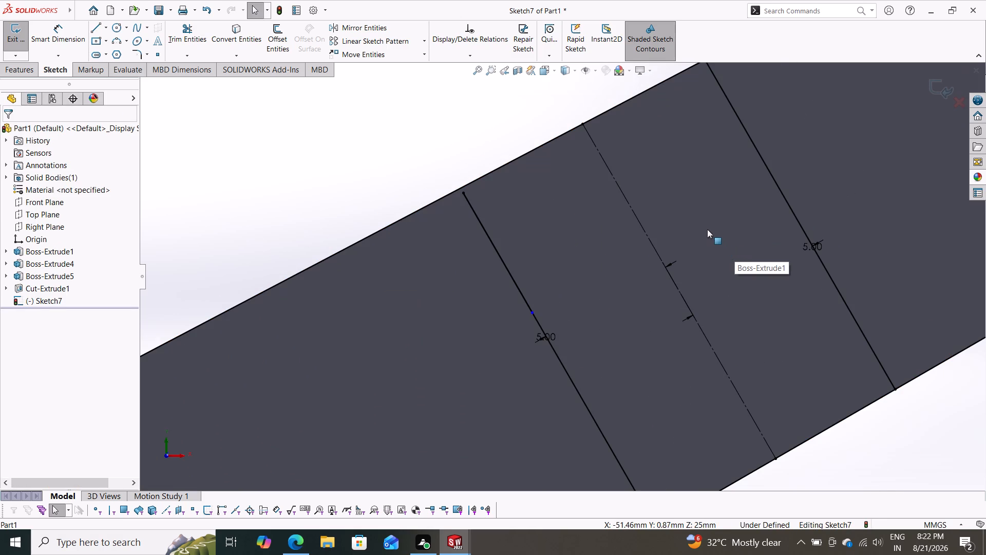
scroll(698, 102, down, 4)
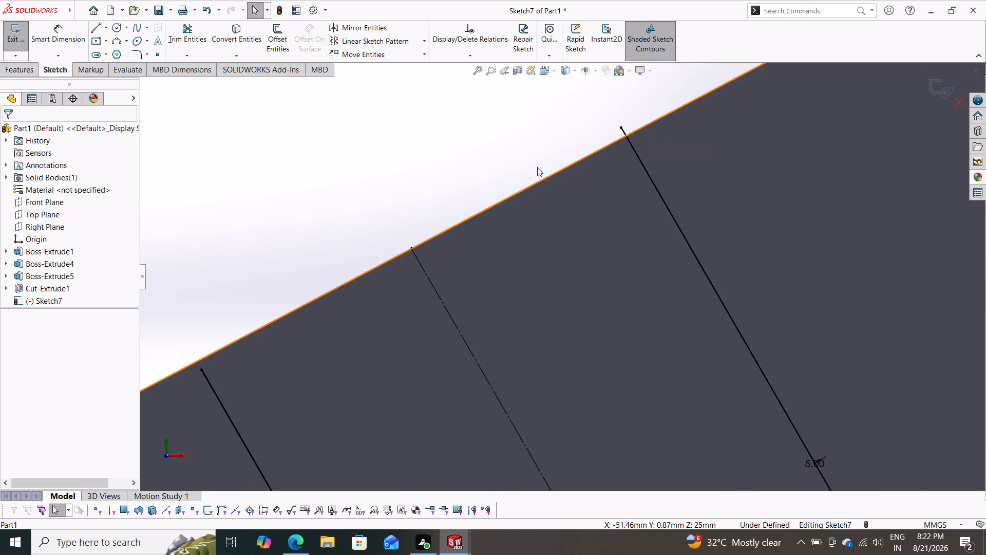
click(93, 31)
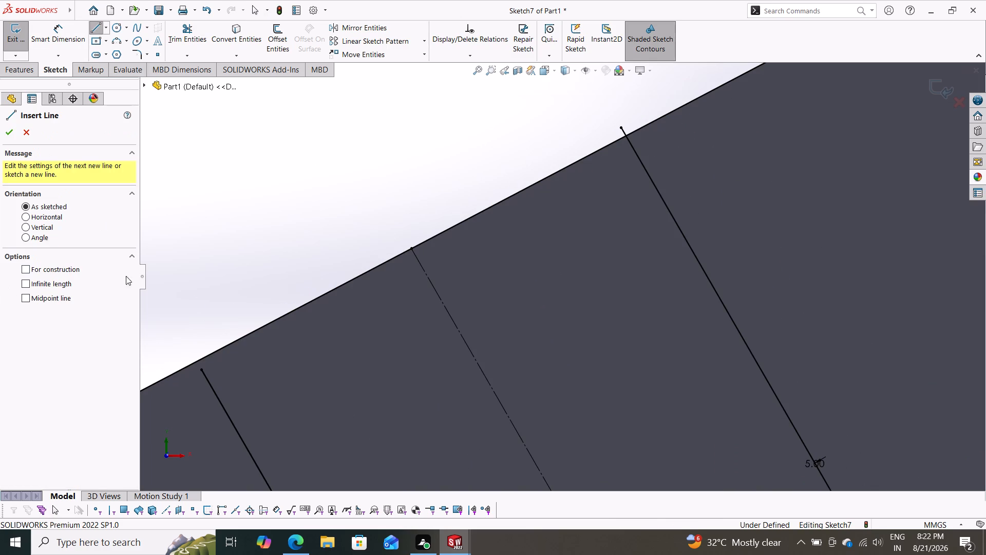
click(203, 370)
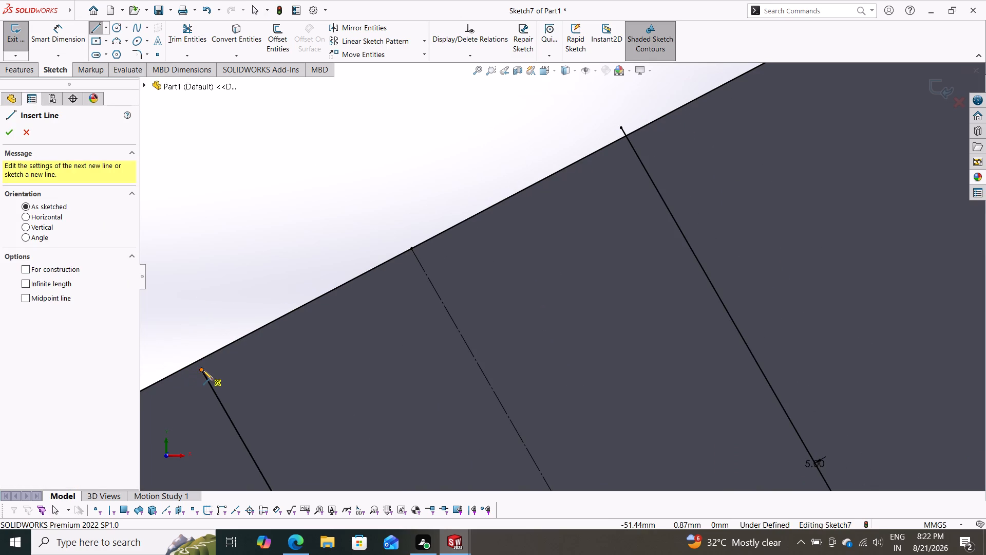
click(198, 363)
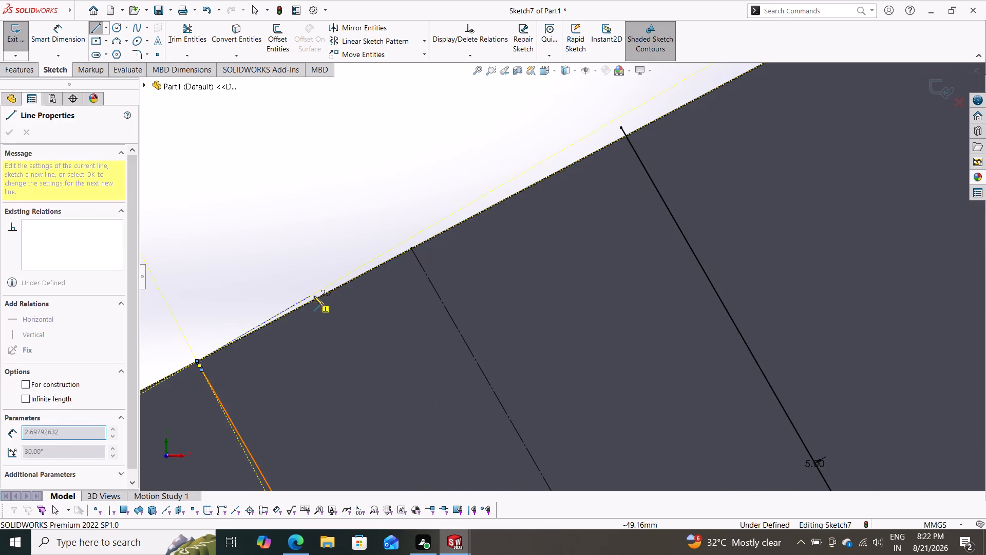
click(625, 136)
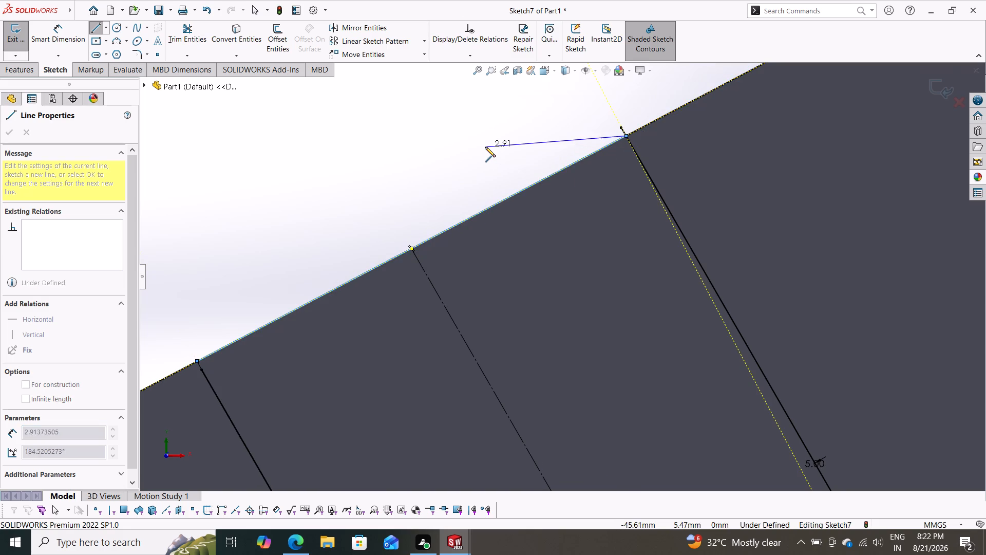
double_click(485, 147)
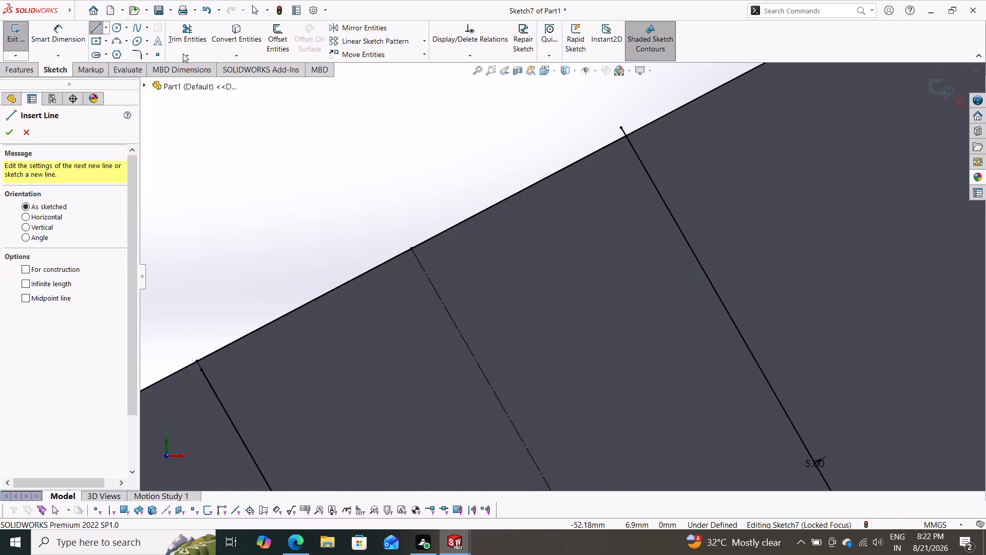
Trim off the short end of the offset line nearer the boss that projects beyond the arm's upper edge.
click(191, 37)
scroll(665, 136, down, 2)
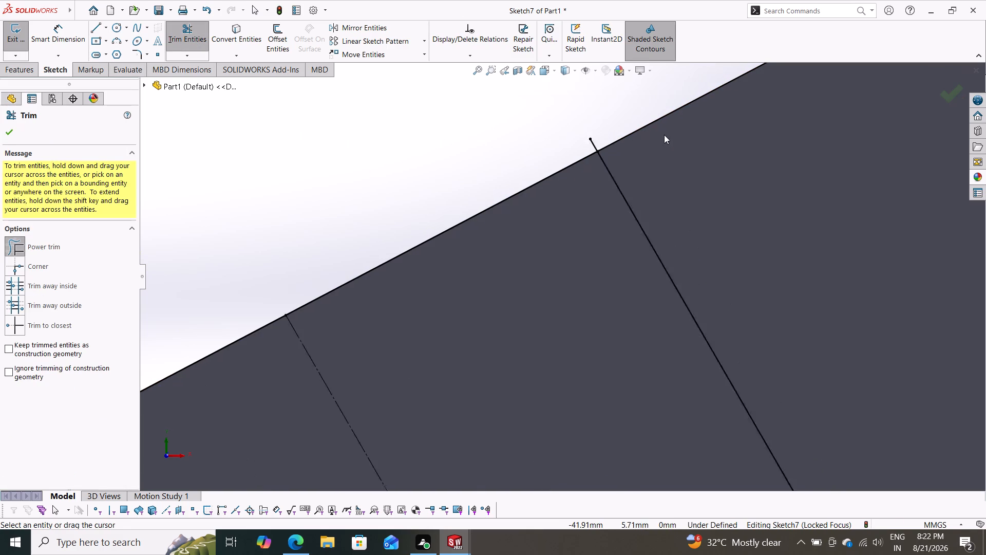
scroll(664, 135, down, 1)
scroll(571, 136, down, 1)
drag(584, 148, 555, 174)
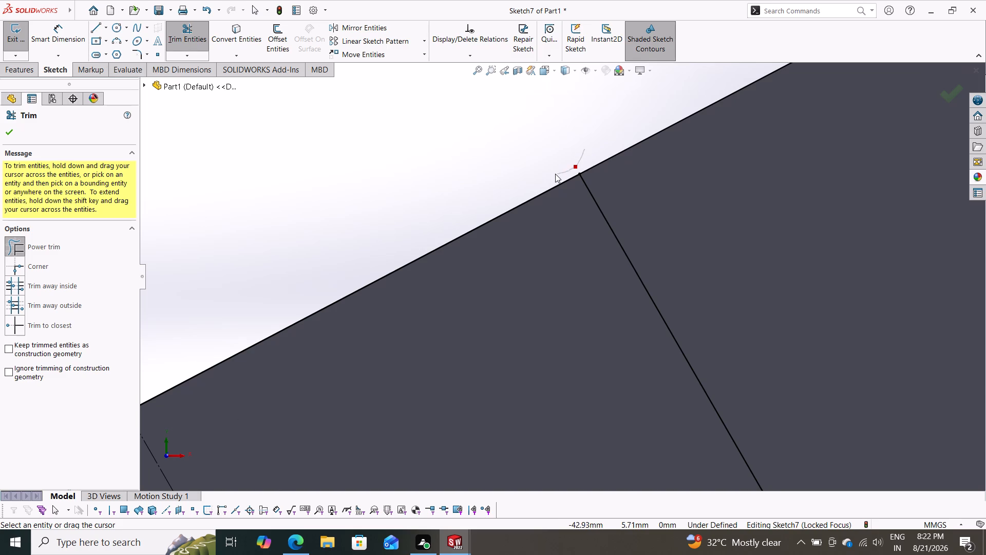
drag(555, 174, 554, 174)
scroll(438, 201, up, 5)
scroll(369, 308, up, 4)
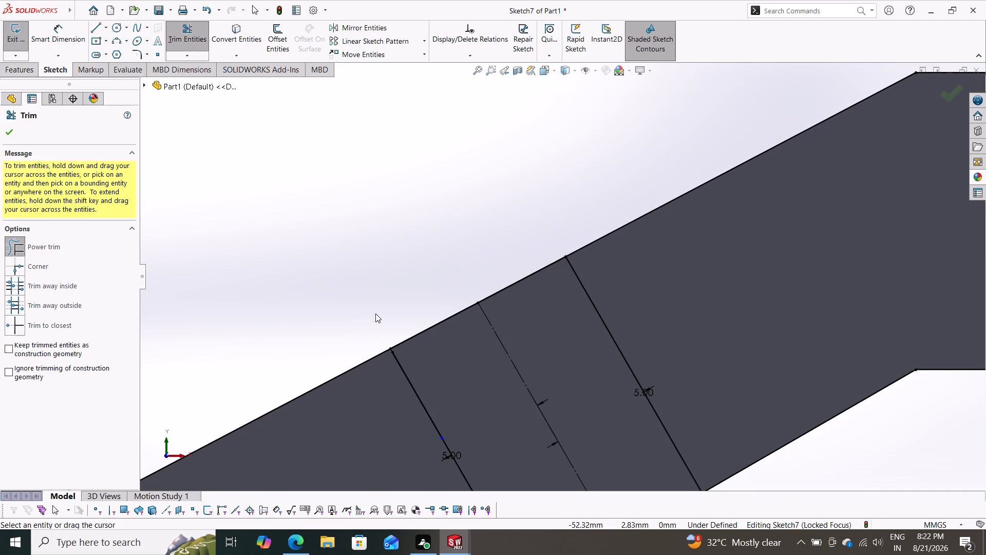
click(9, 131)
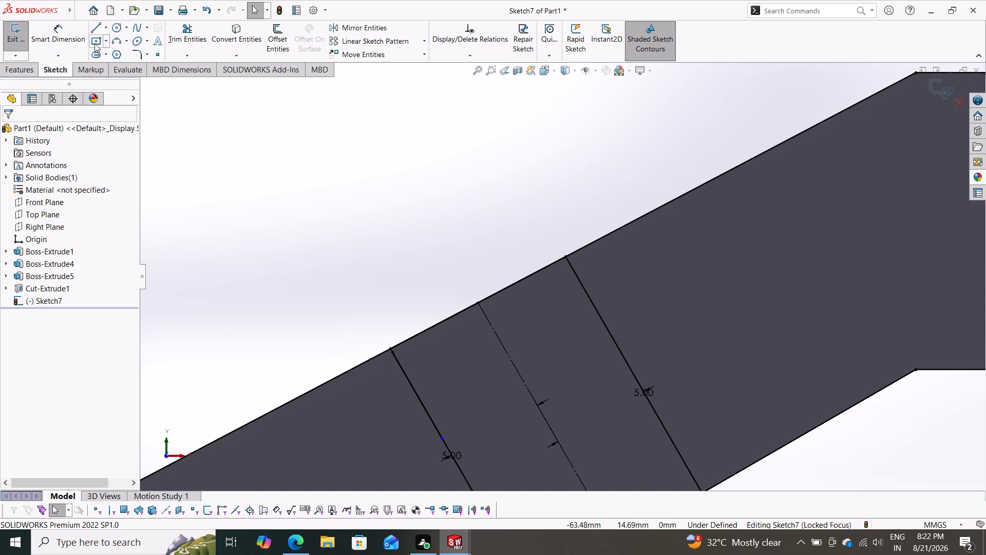
Sketch a line about 20.25 mm long from the upper edge along the offset line nearer the free end, past the arm's lower edge.
click(92, 22)
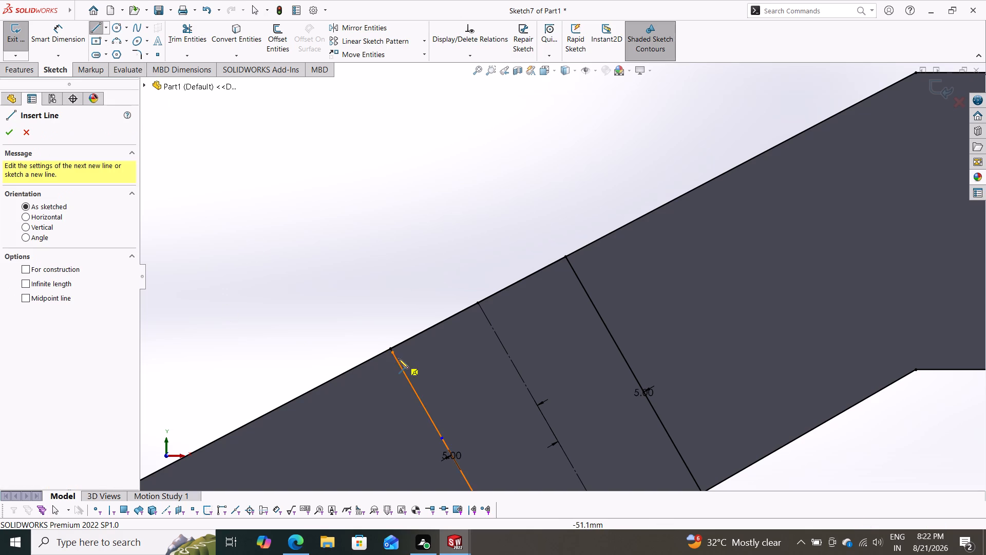
click(390, 349)
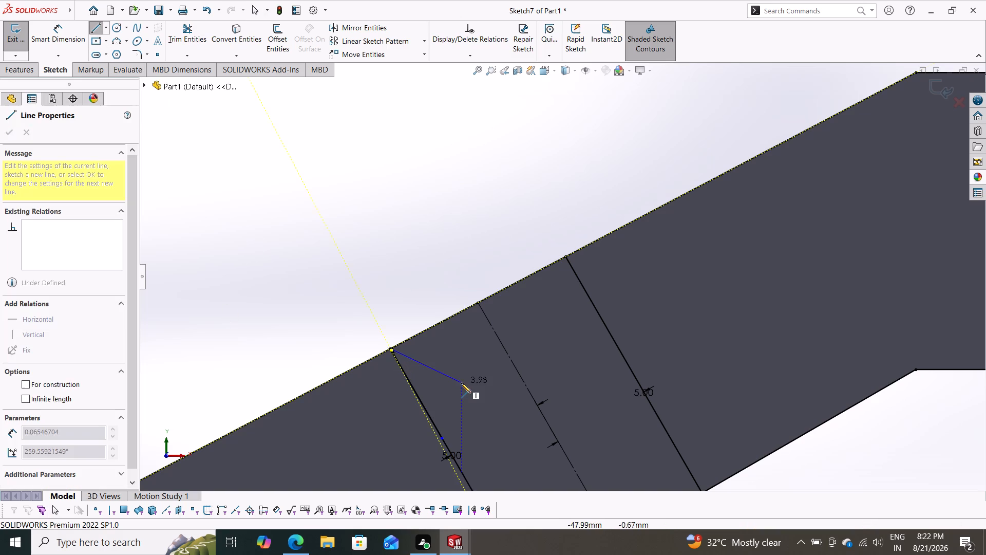
scroll(458, 410, down, 3)
scroll(458, 413, up, 4)
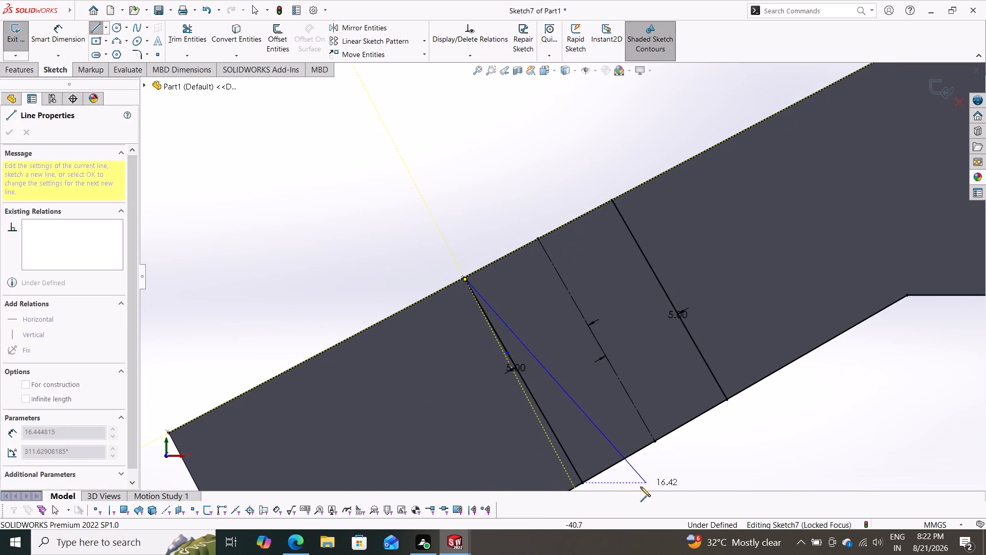
scroll(616, 497, up, 3)
scroll(630, 484, down, 2)
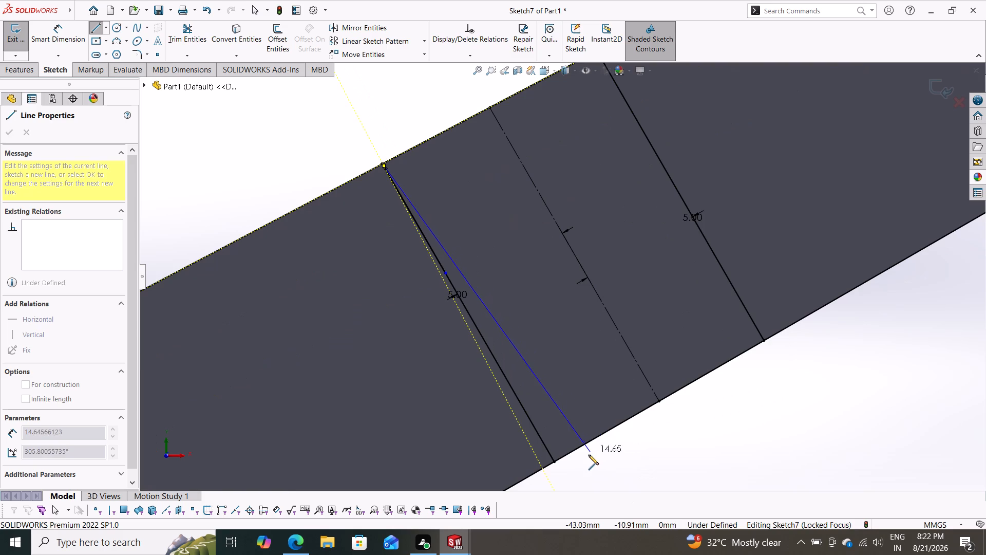
scroll(589, 455, up, 4)
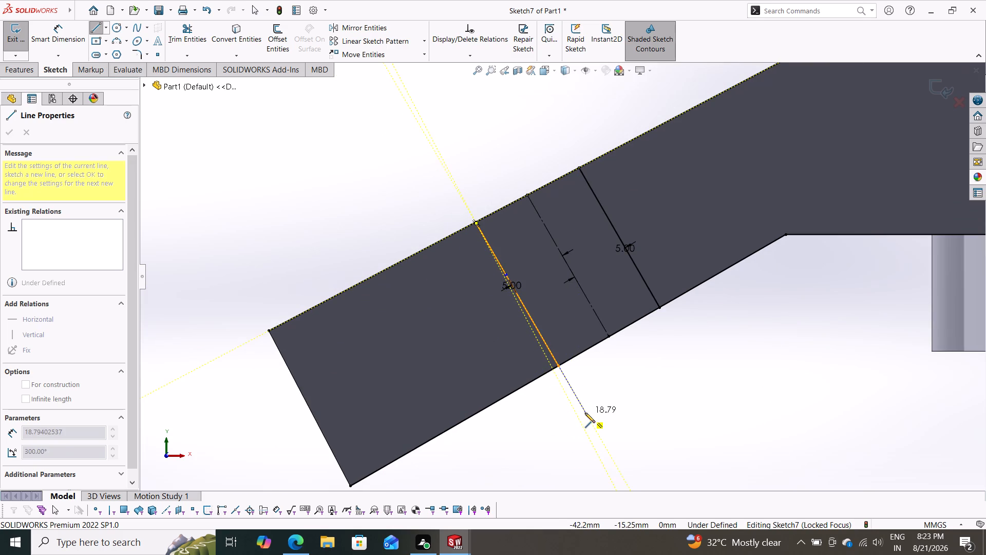
click(596, 426)
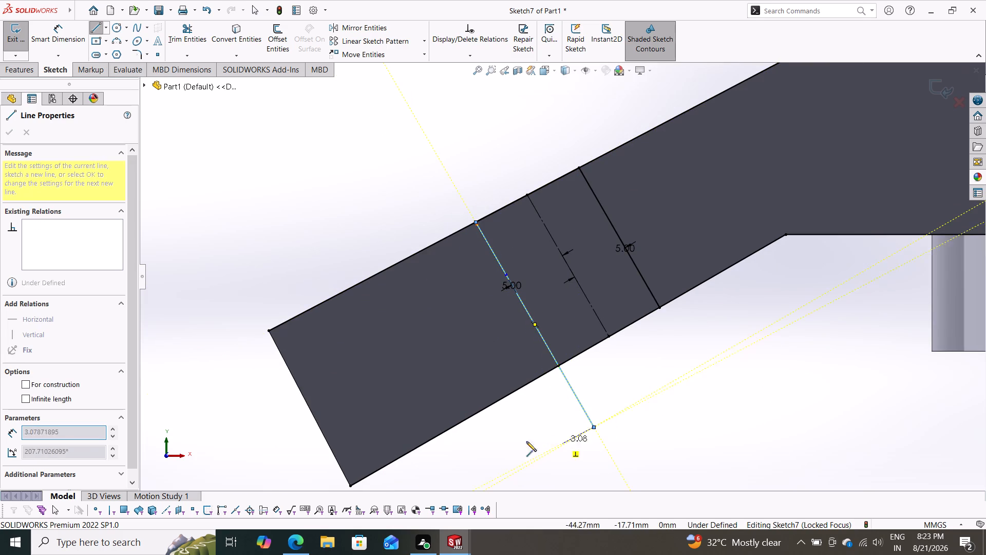
double_click(303, 175)
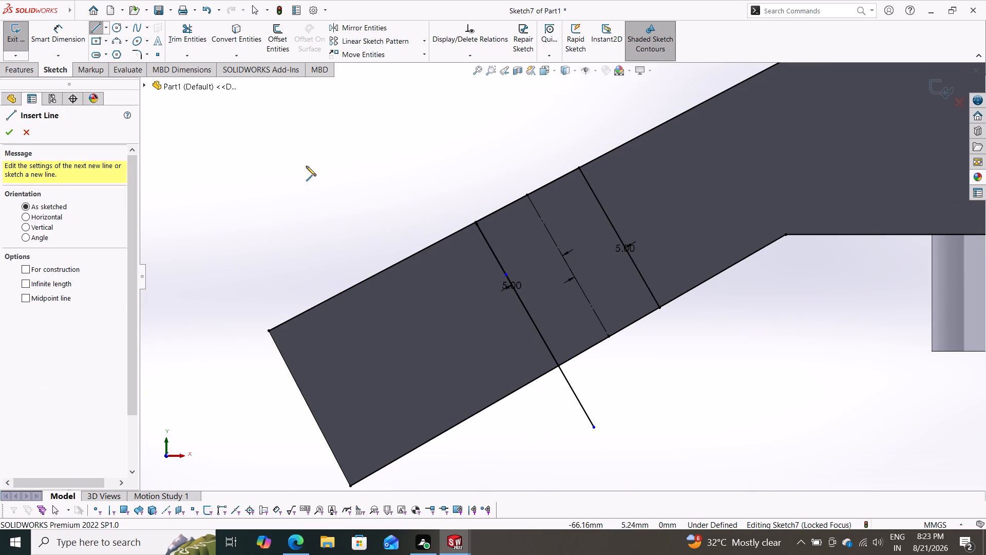
Dimension the new line between its two endpoints, aligned with the line, and set its length to 5 mm.
click(65, 34)
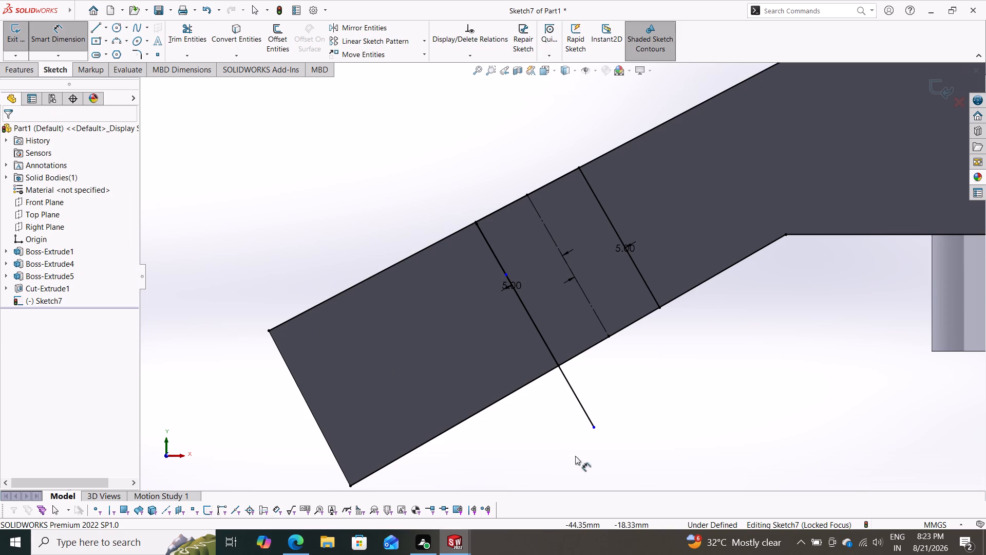
click(594, 429)
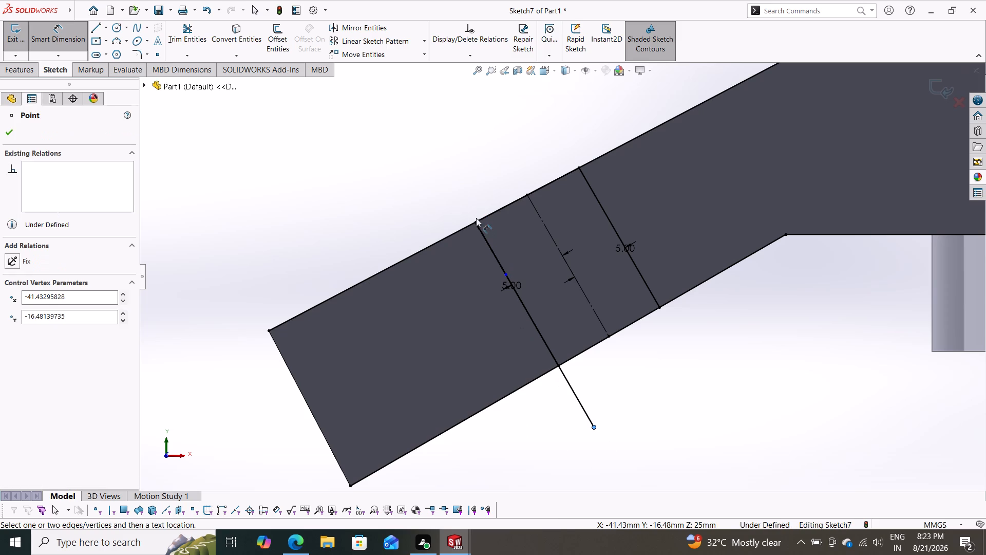
scroll(472, 234, down, 5)
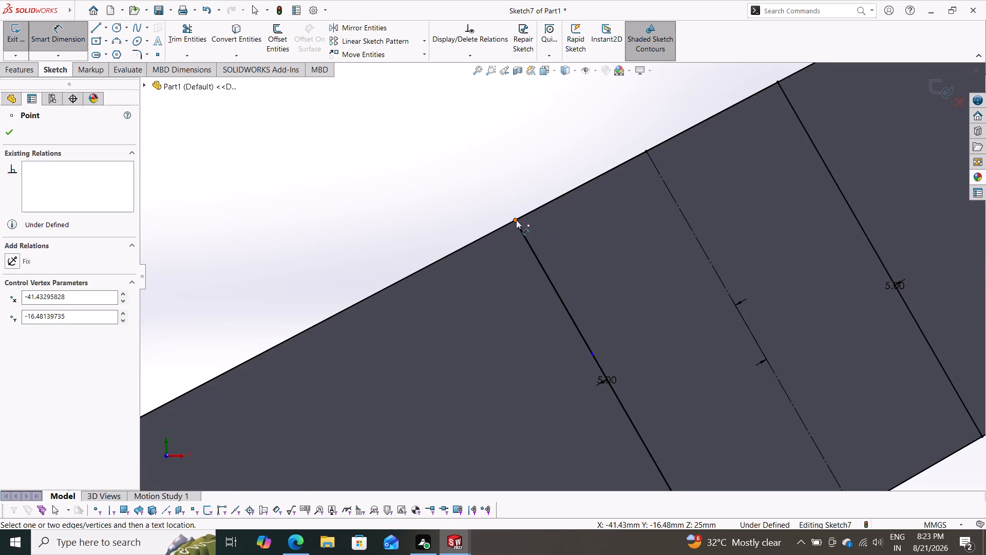
click(516, 220)
scroll(513, 393, down, 4)
scroll(513, 393, up, 7)
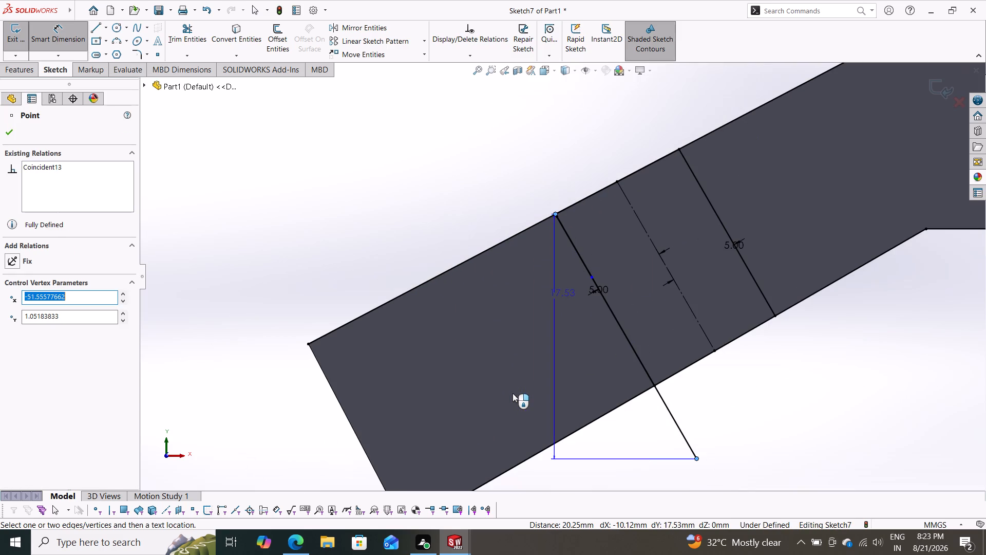
click(563, 451)
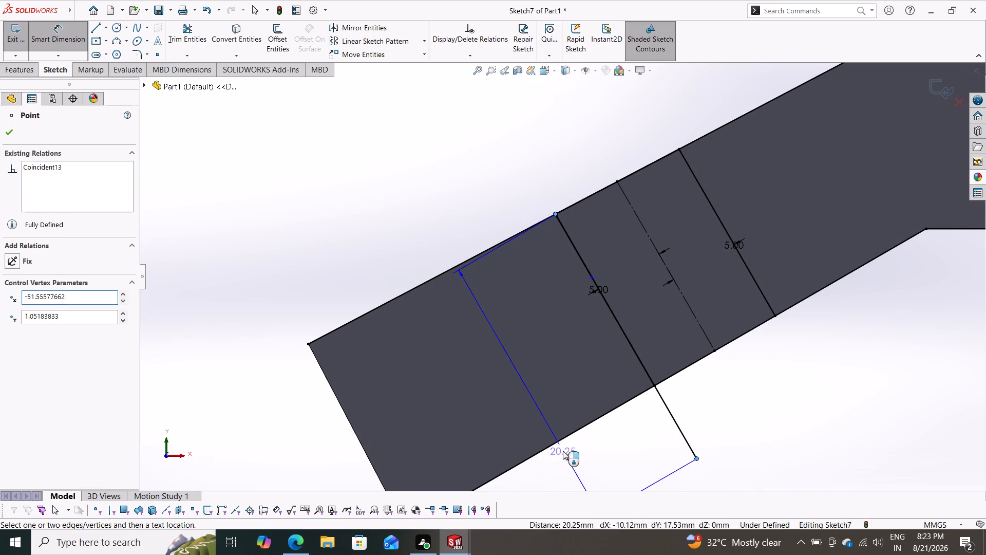
key(5)
key(Return)
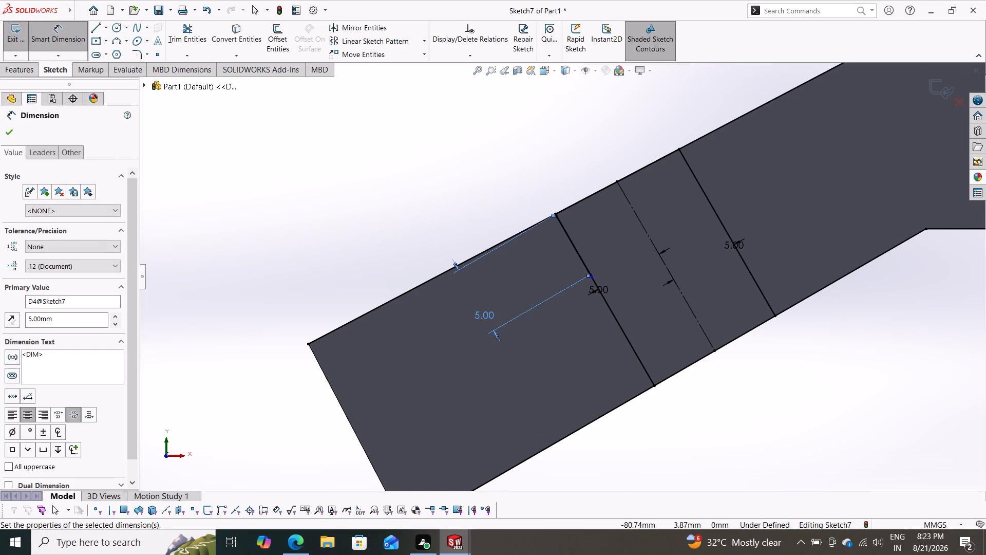
Sketch a perpendicular line about 10 mm long from the lower end of the 5 mm line to the opposite offset line.
scroll(528, 199, down, 2)
scroll(594, 332, down, 2)
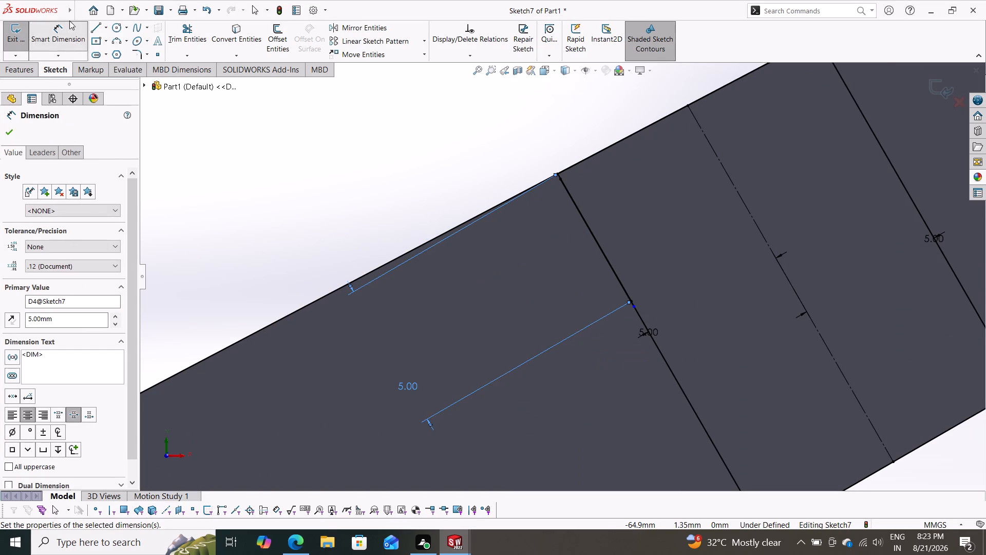
click(92, 24)
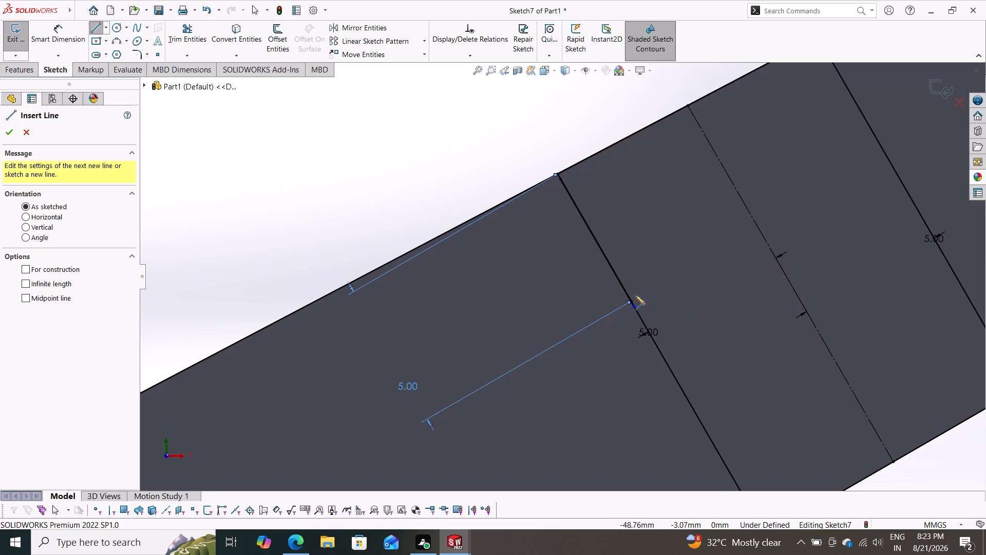
click(632, 300)
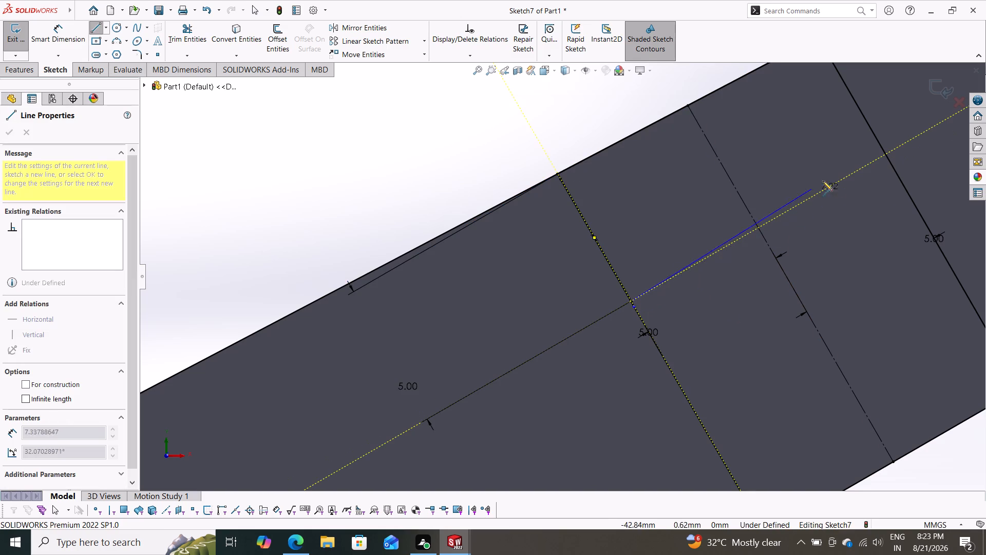
click(885, 154)
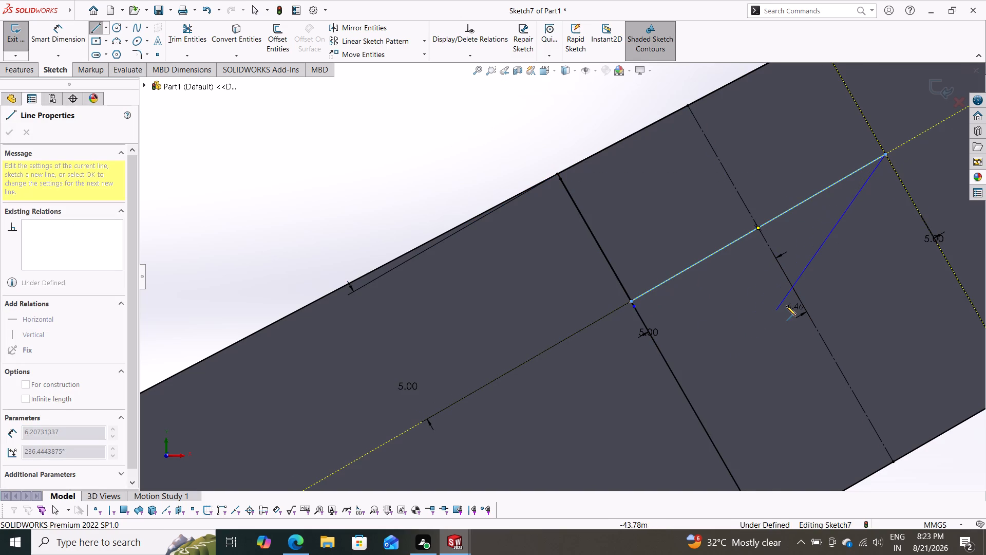
key(Escape)
key(Escape)
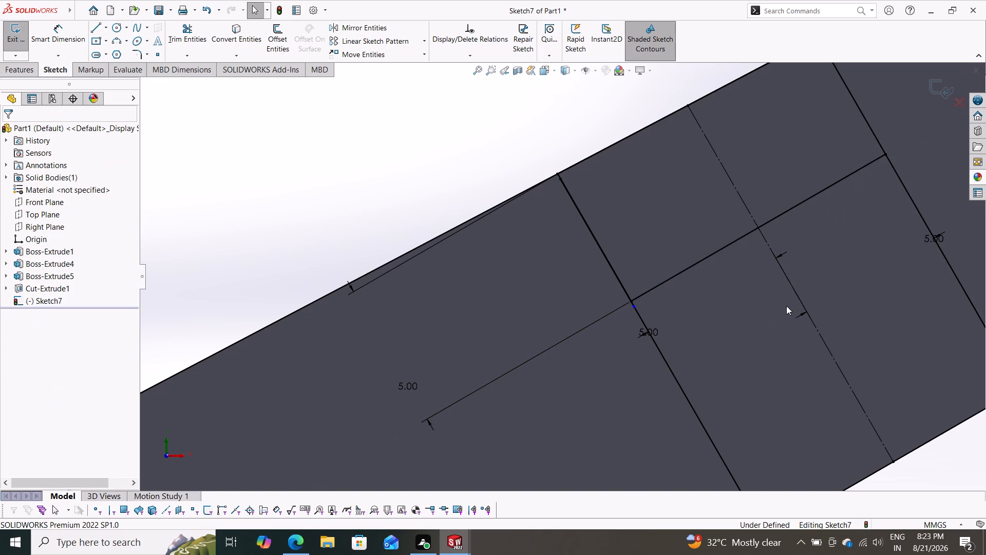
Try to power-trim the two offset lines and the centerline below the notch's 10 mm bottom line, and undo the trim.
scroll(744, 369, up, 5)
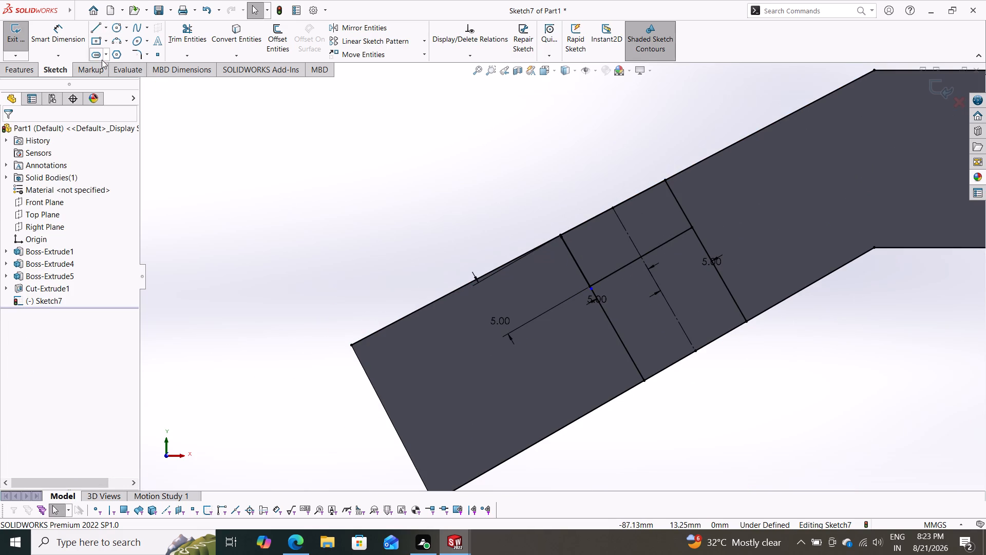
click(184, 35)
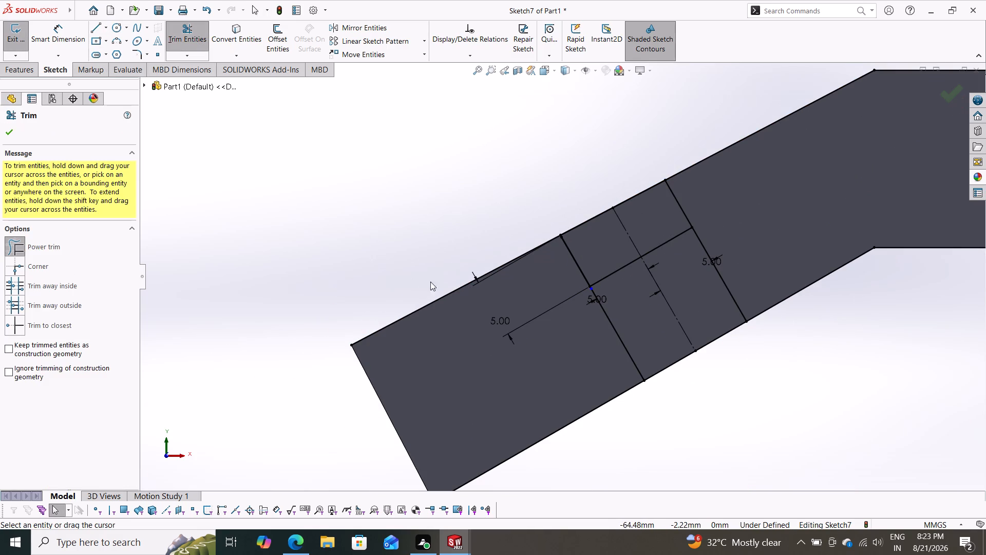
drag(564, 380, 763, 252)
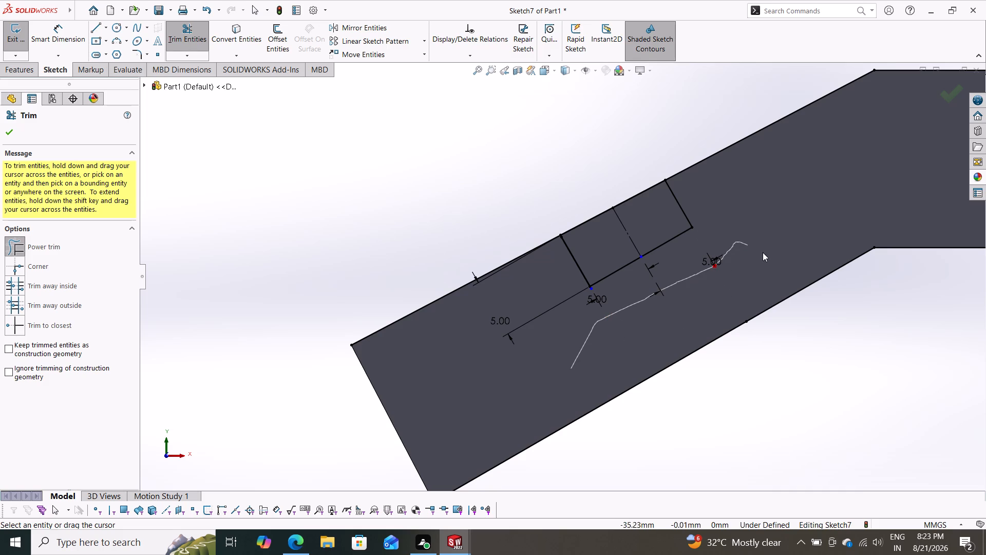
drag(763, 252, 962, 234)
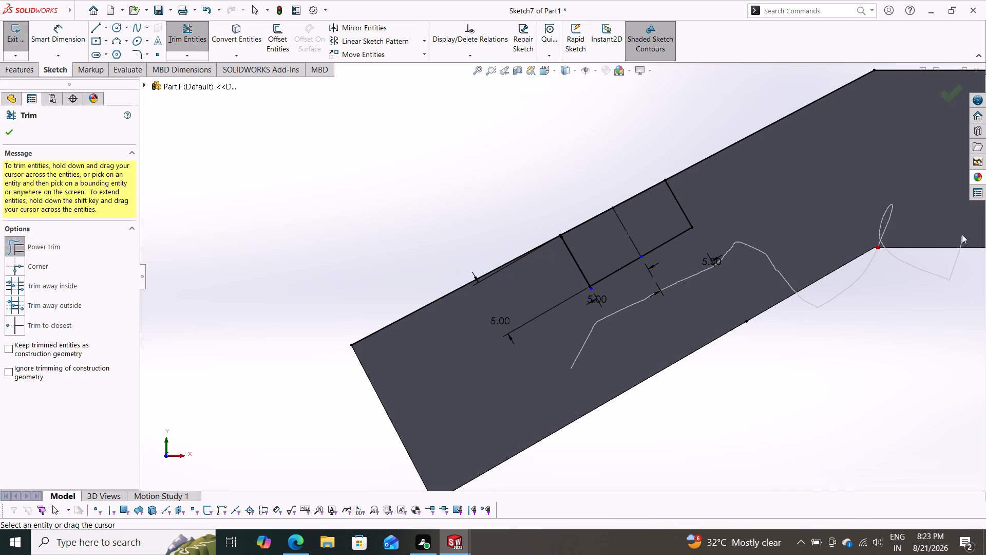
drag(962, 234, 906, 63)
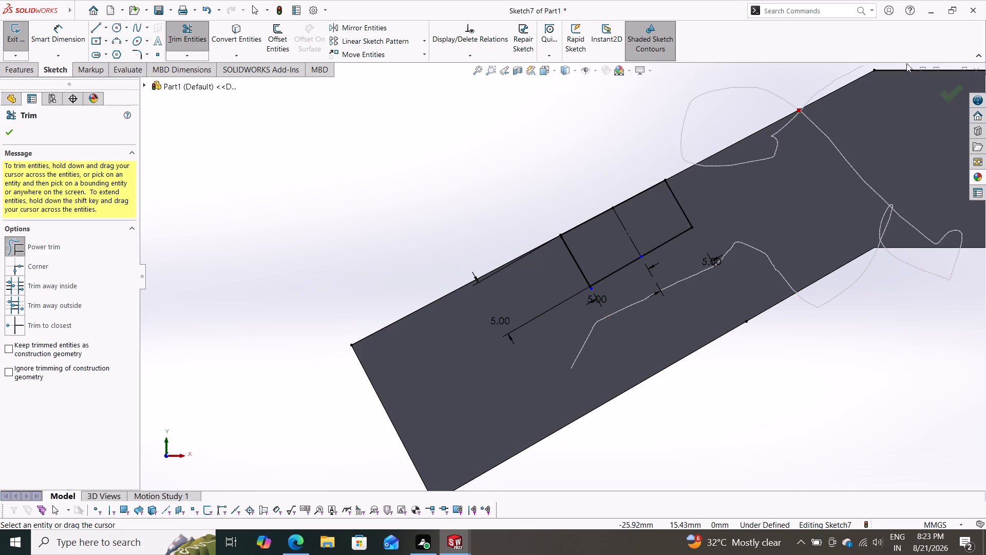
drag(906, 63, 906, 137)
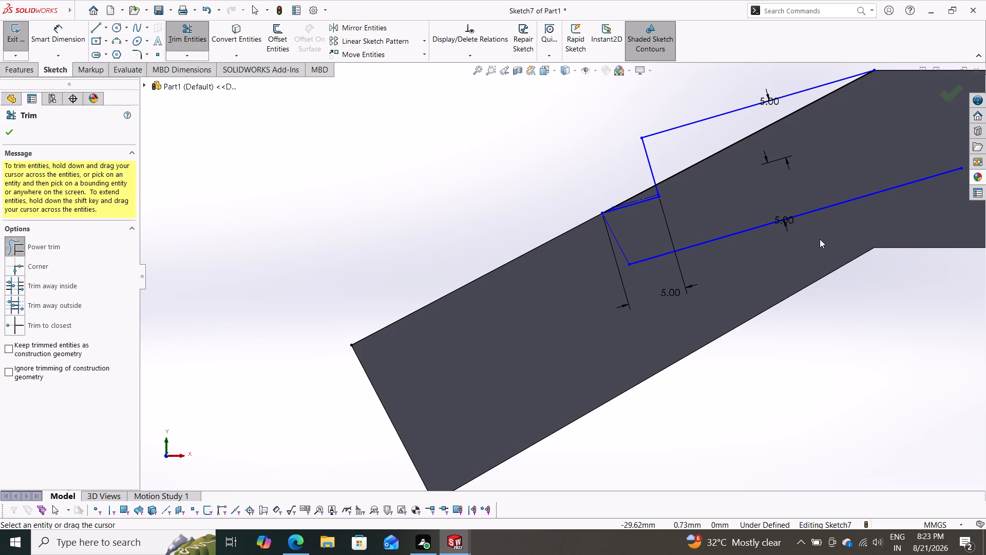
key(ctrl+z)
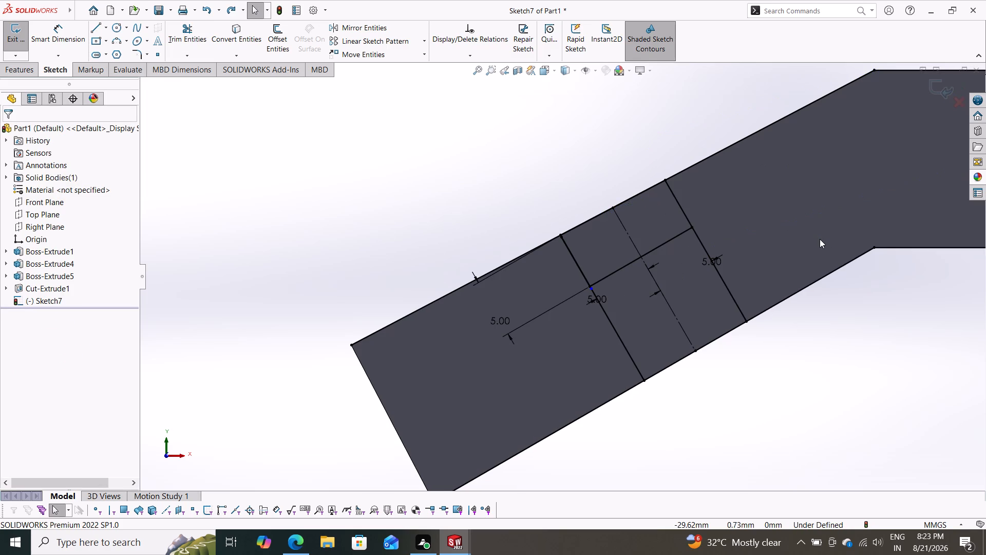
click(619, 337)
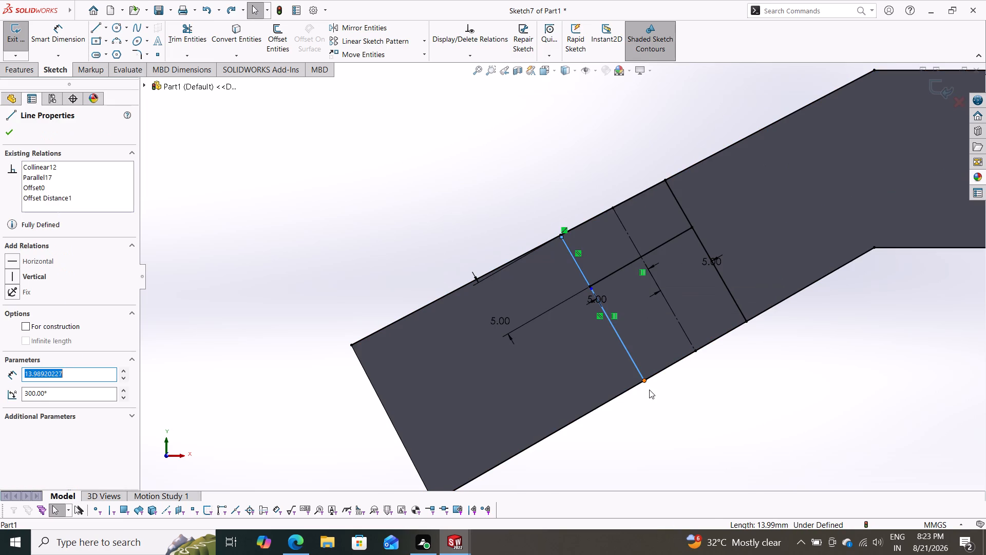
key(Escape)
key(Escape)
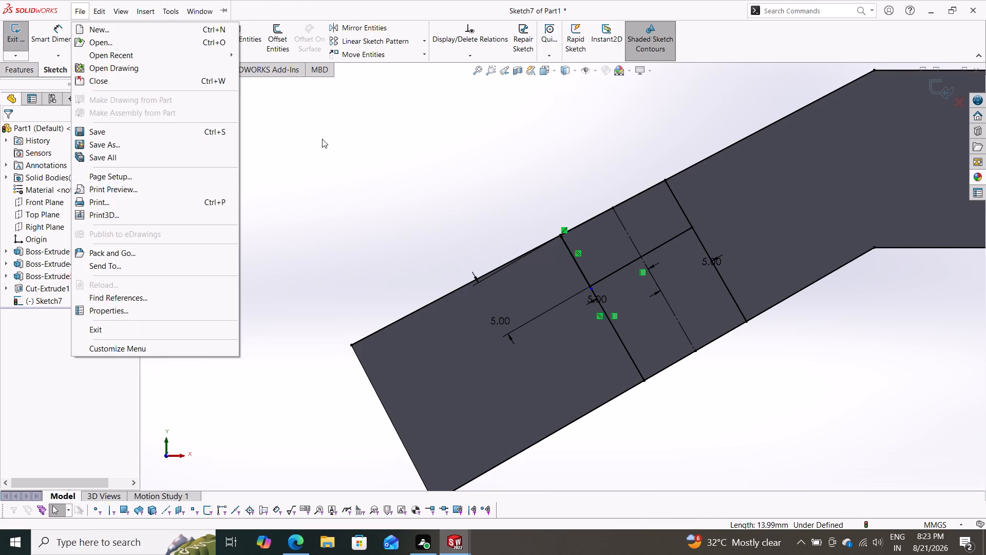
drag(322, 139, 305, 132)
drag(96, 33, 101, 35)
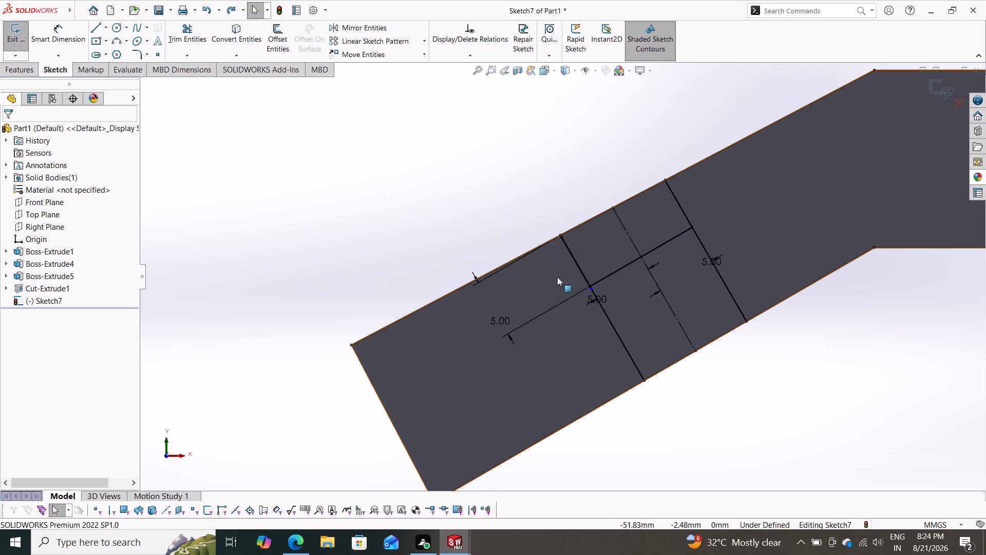
Sketch a line about 10 mm long on the arm's upper edge, joining the two offset lines' upper ends to close the notch profile.
click(95, 26)
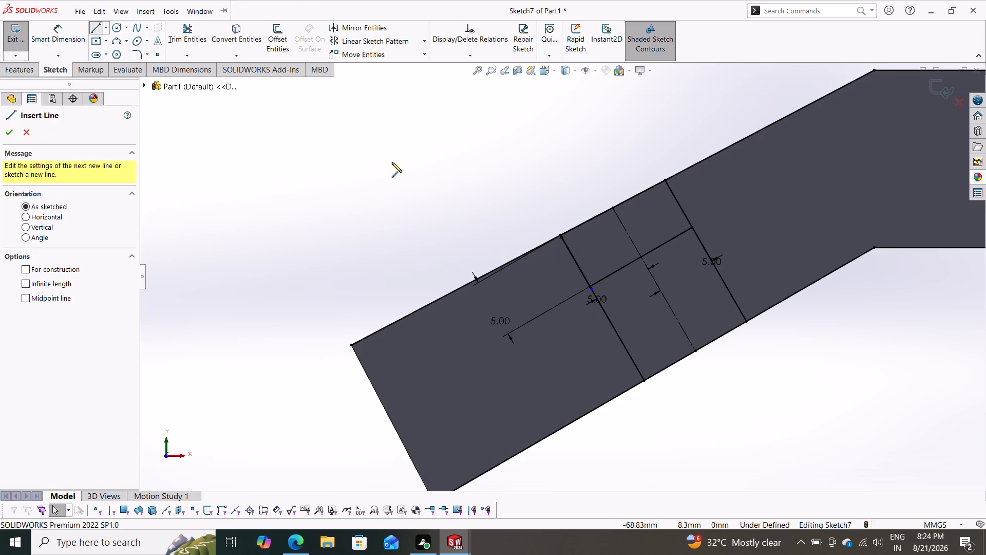
click(560, 233)
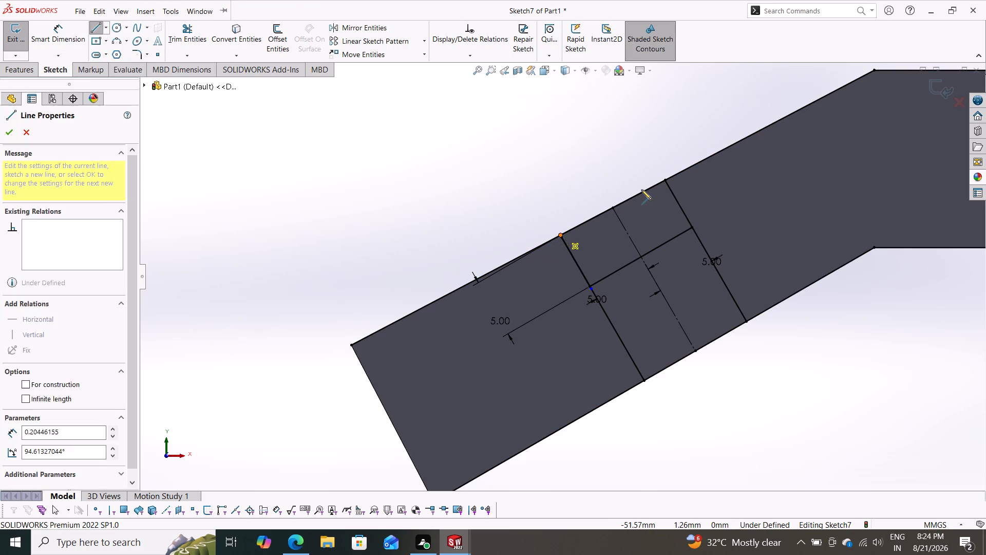
click(665, 179)
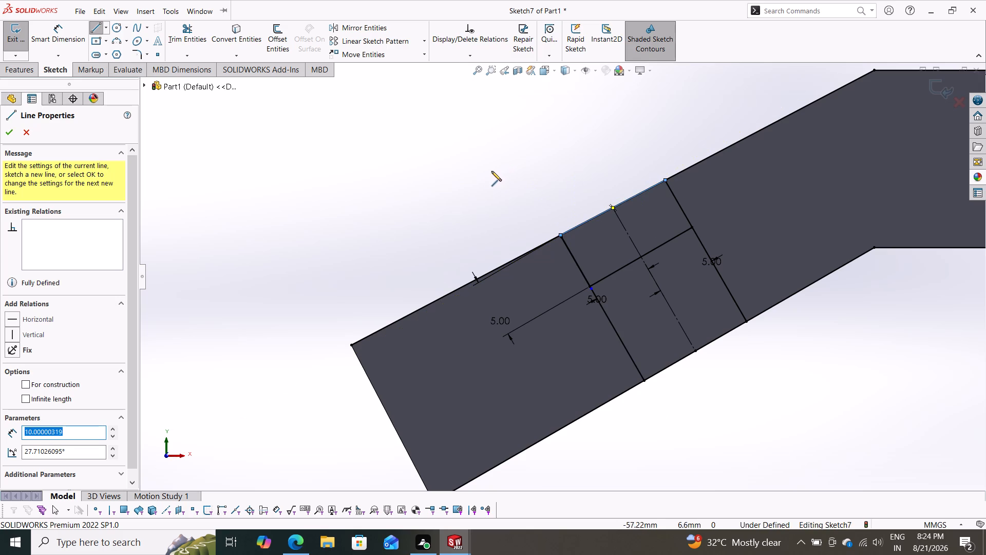
click(8, 132)
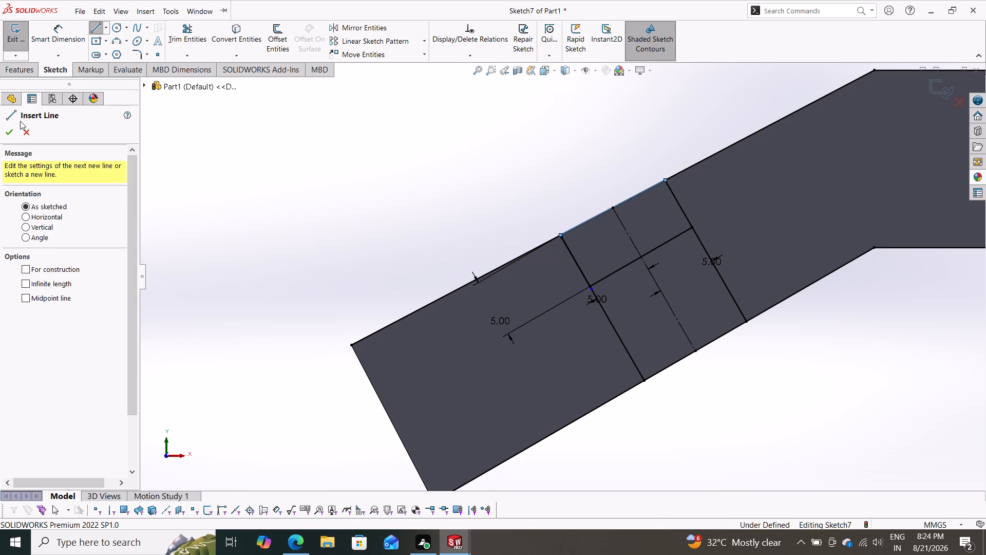
Cut the closed notch region at the arm's upper edge with an Extruded Cut, Through All.
click(28, 70)
click(177, 39)
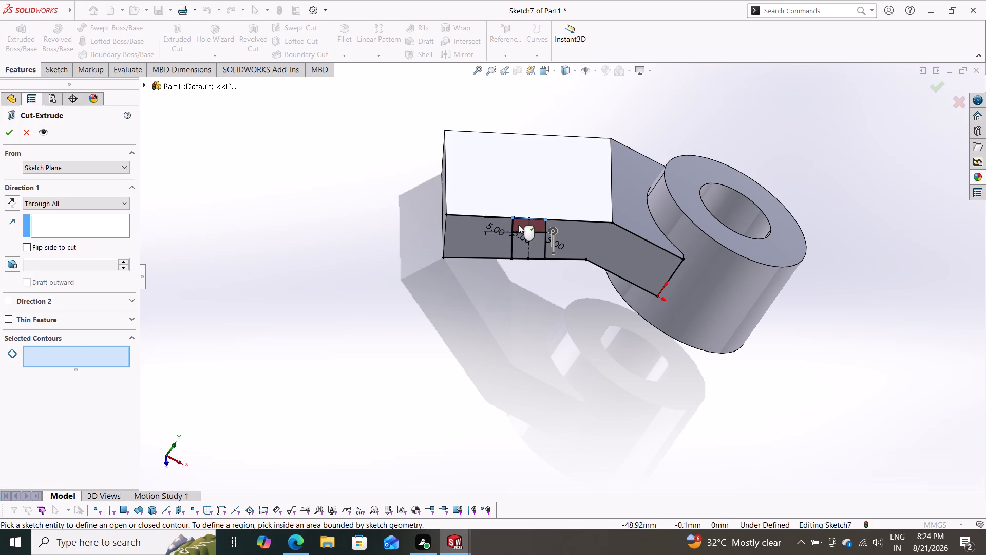
click(518, 225)
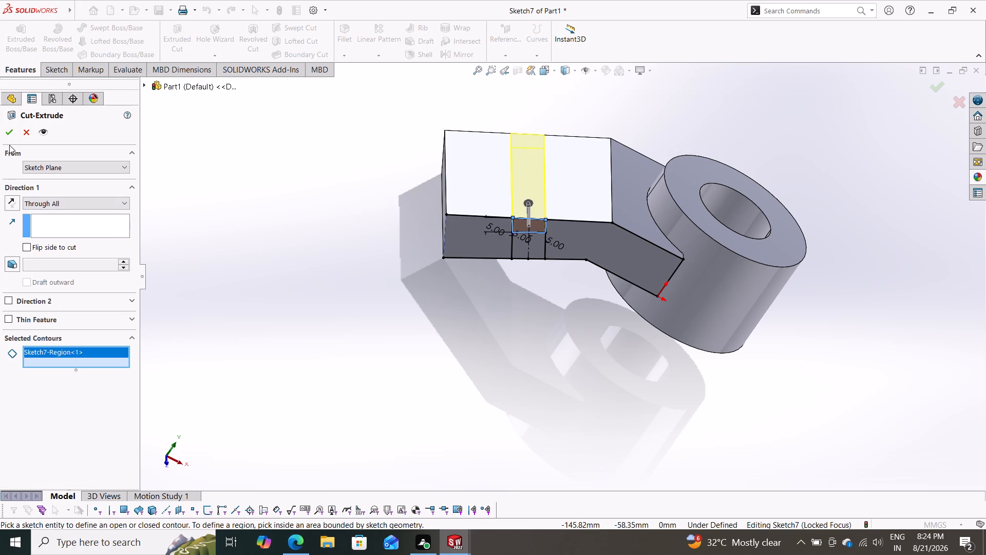
click(10, 132)
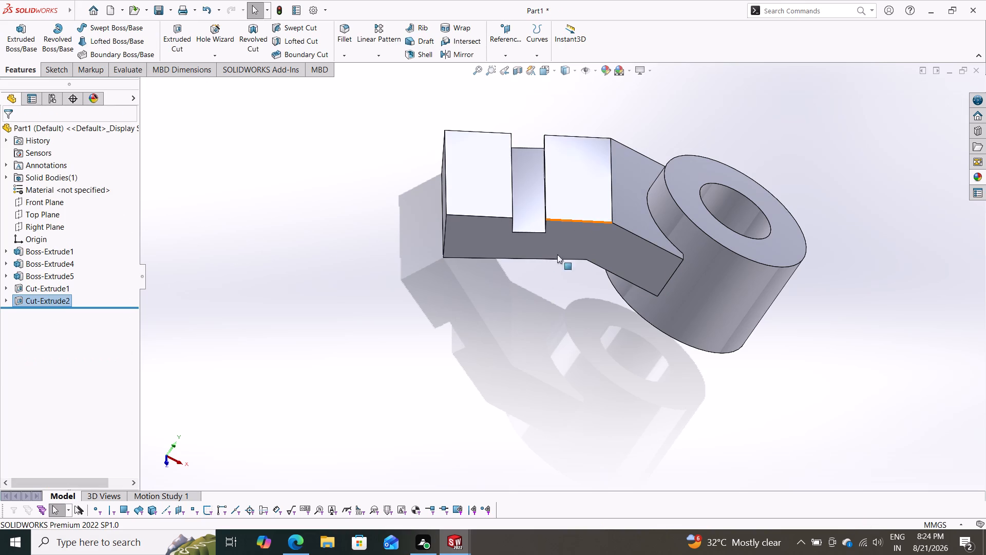
Start a sketch on the arm's upper face between free end and notch, and draw a line about 20 mm long between its side edges' midpoints.
scroll(514, 344, down, 2)
middle_drag(514, 339, 496, 294)
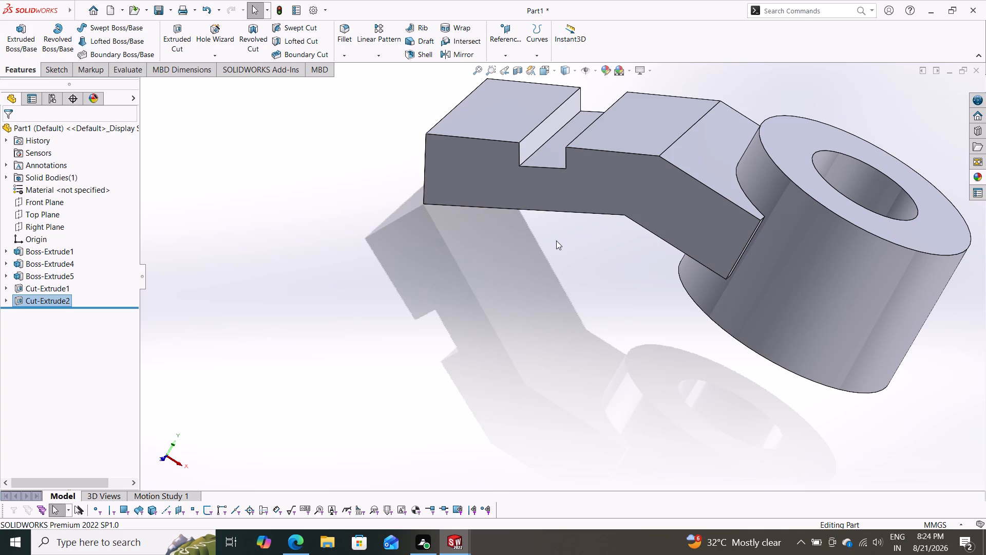
scroll(525, 245, down, 1)
middle_drag(525, 250, 532, 291)
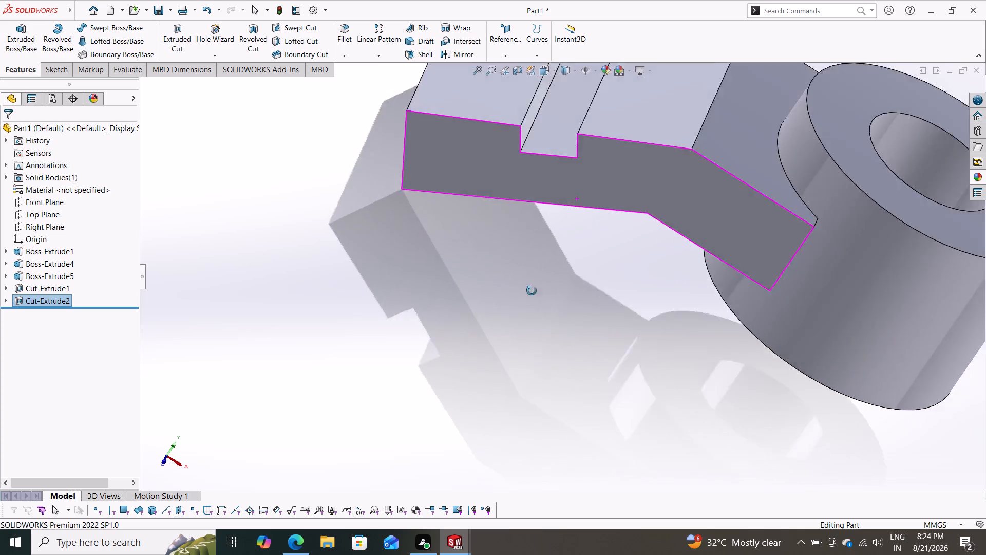
middle_drag(532, 291, 554, 377)
scroll(555, 382, up, 4)
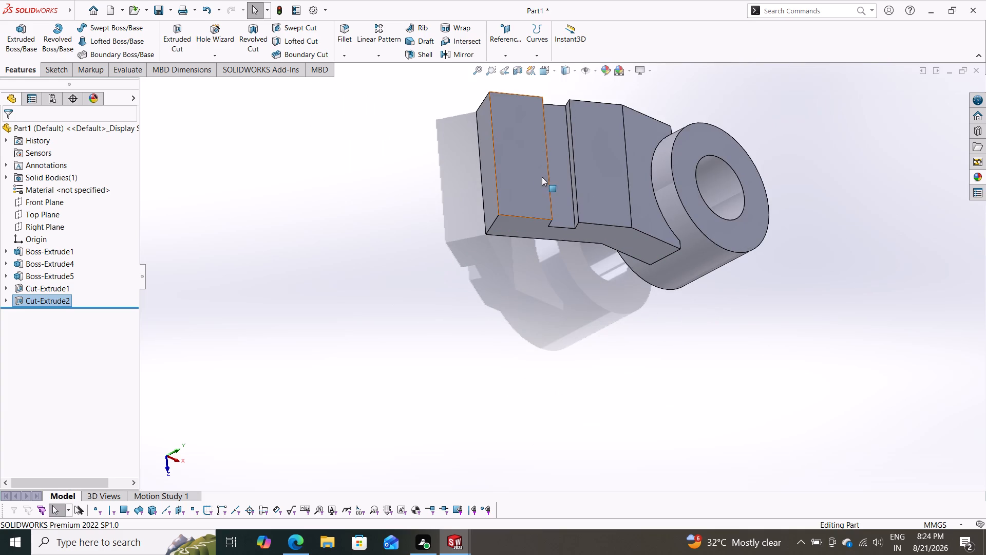
click(536, 176)
click(582, 149)
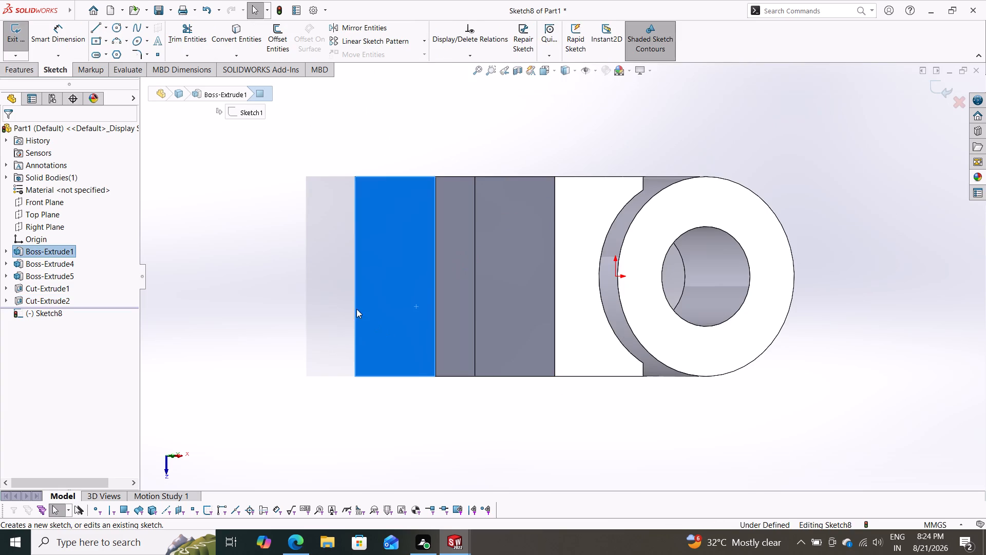
click(95, 32)
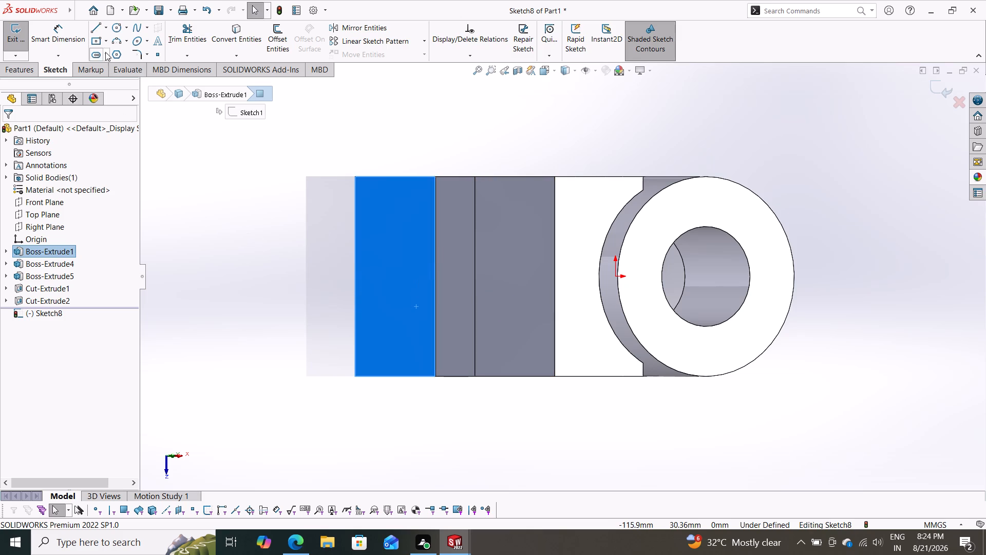
click(97, 25)
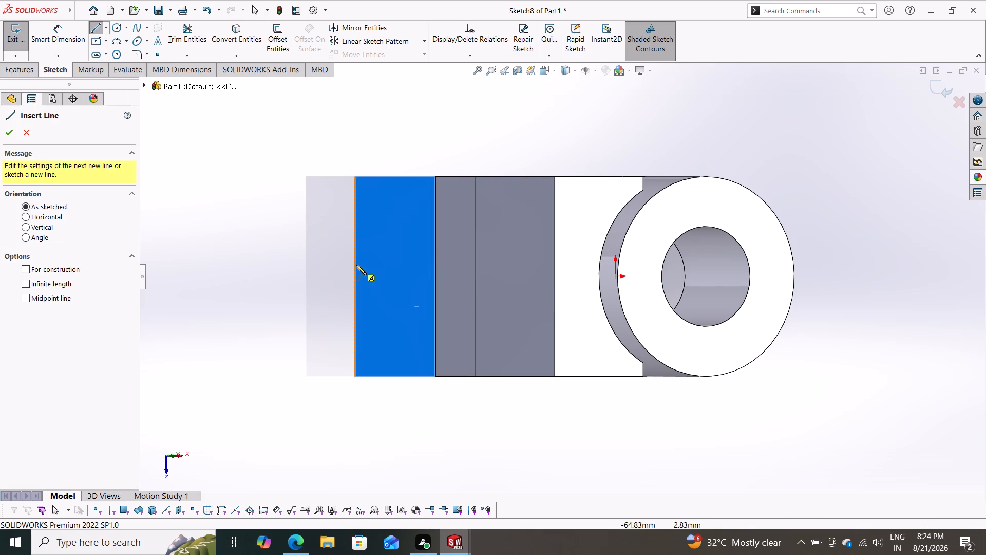
click(354, 275)
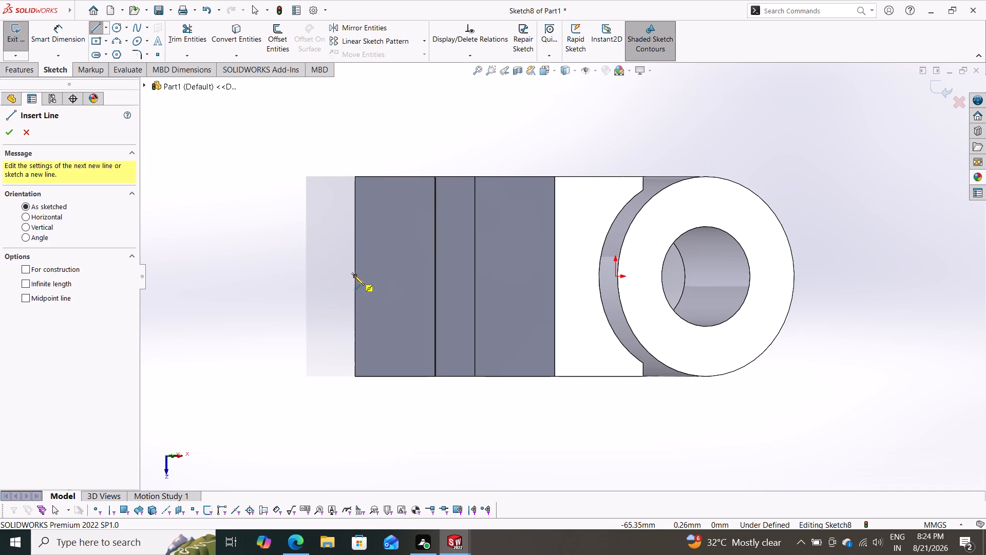
click(435, 274)
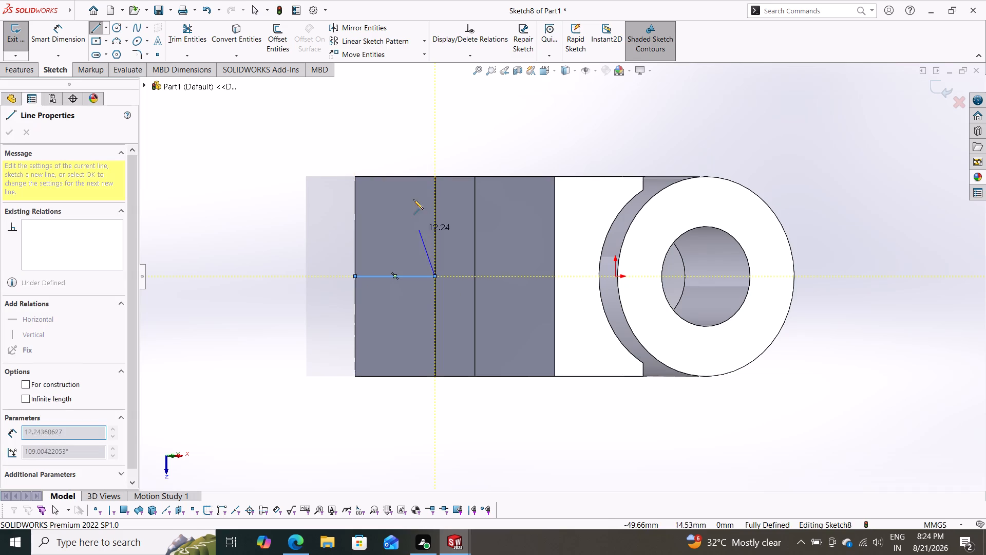
double_click(409, 128)
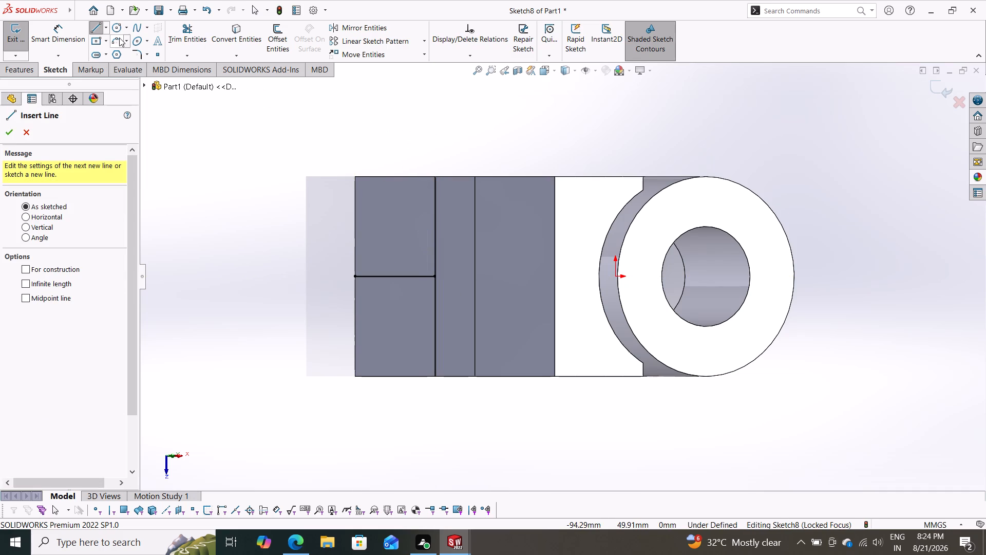
Sketch a circle about 11.3 mm in diameter centred on the midpoint of the 20 mm line.
click(118, 23)
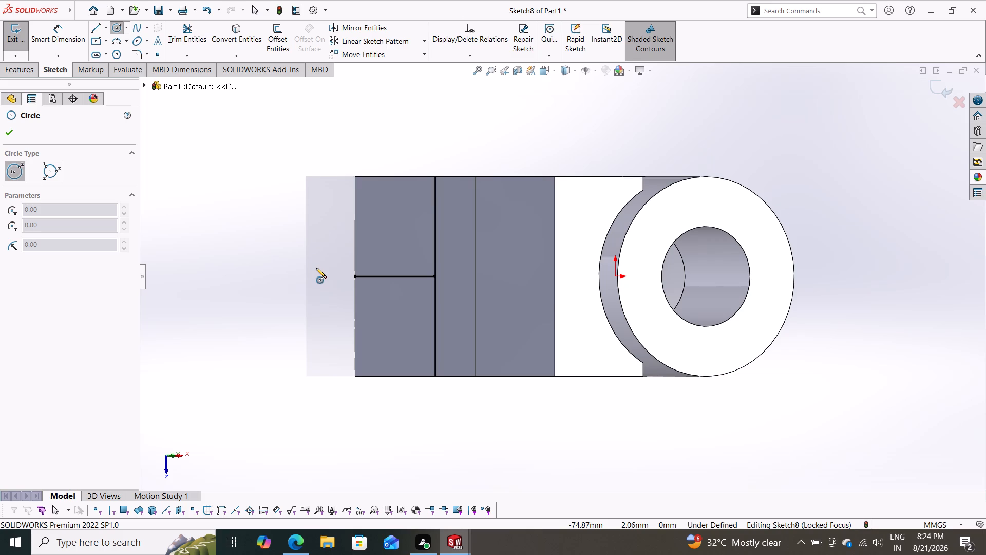
click(397, 275)
click(404, 297)
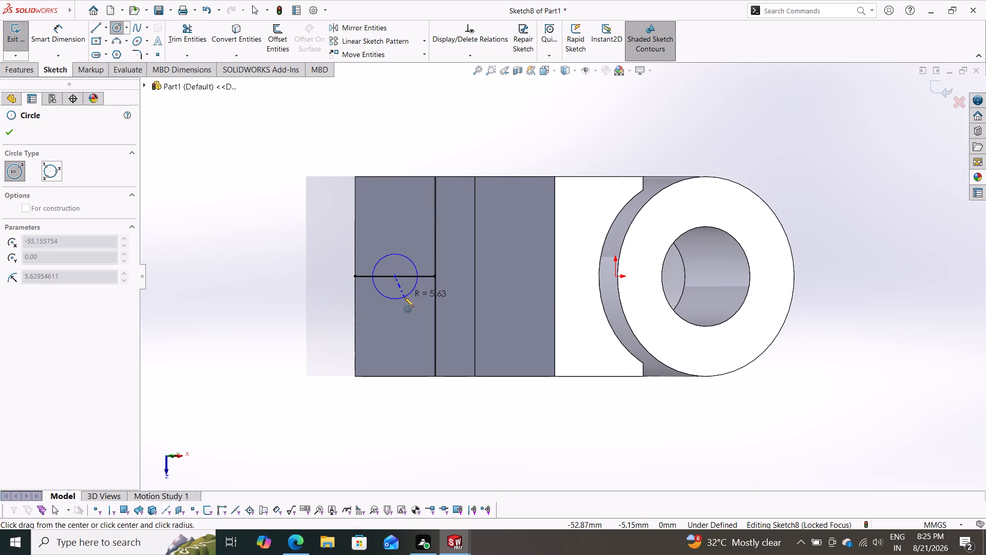
Dimension the circle's diameter and set it to 10 mm.
click(62, 33)
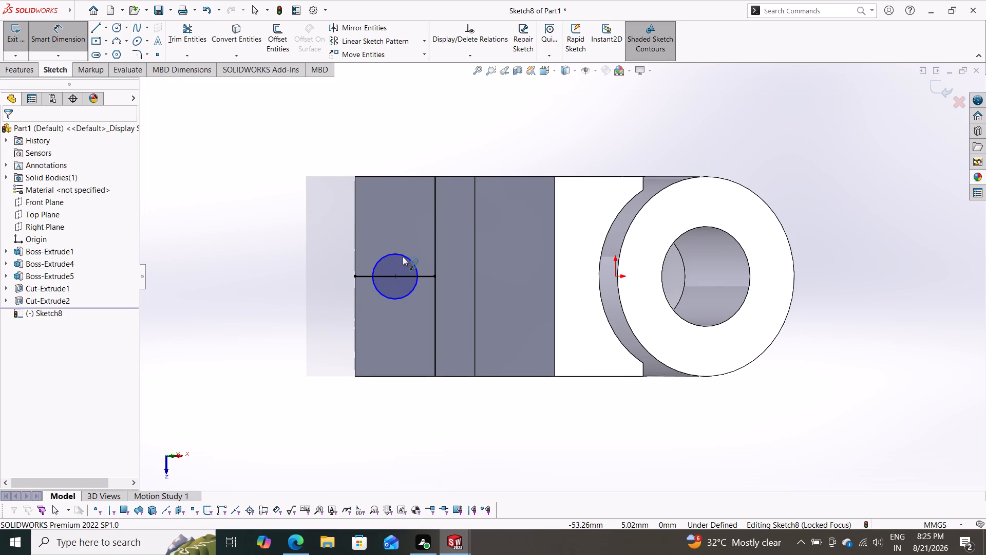
drag(403, 256, 401, 247)
click(388, 102)
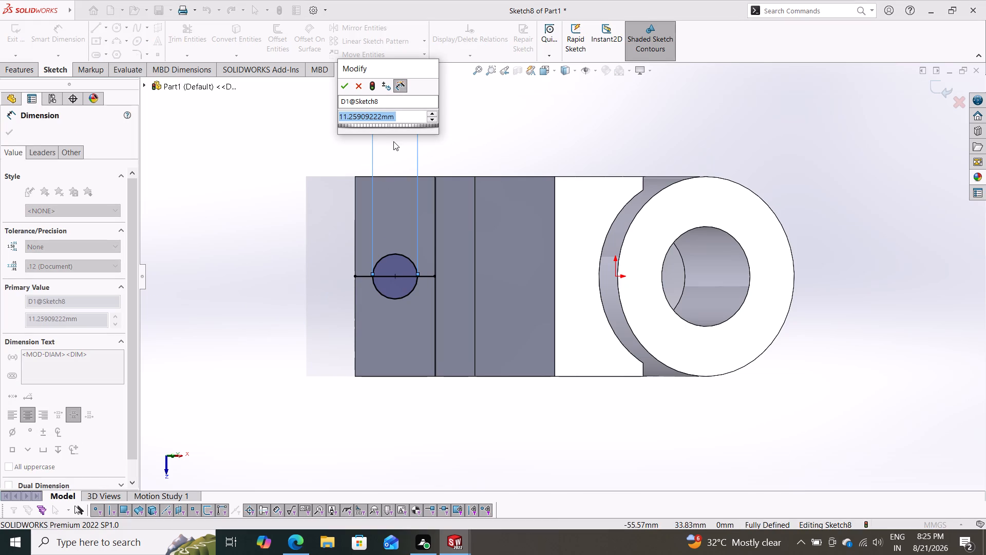
text(10)
key(Return)
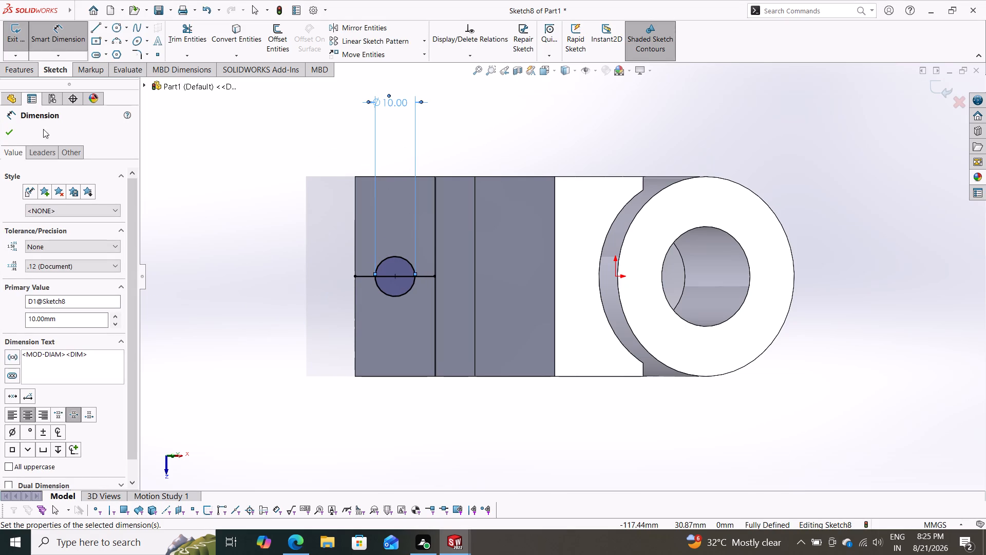
click(7, 133)
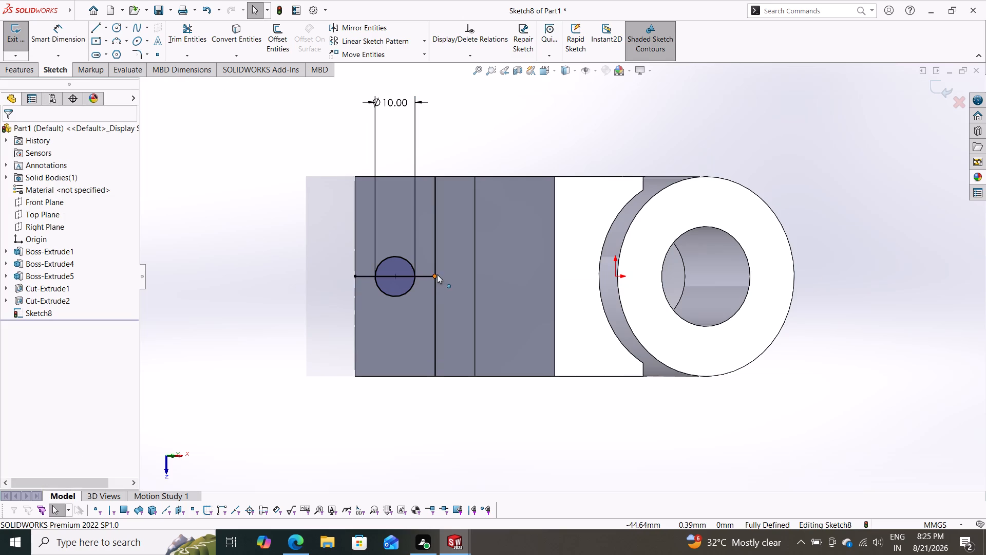
Convert the 20 mm line through the circle's centre to construction geometry.
click(427, 276)
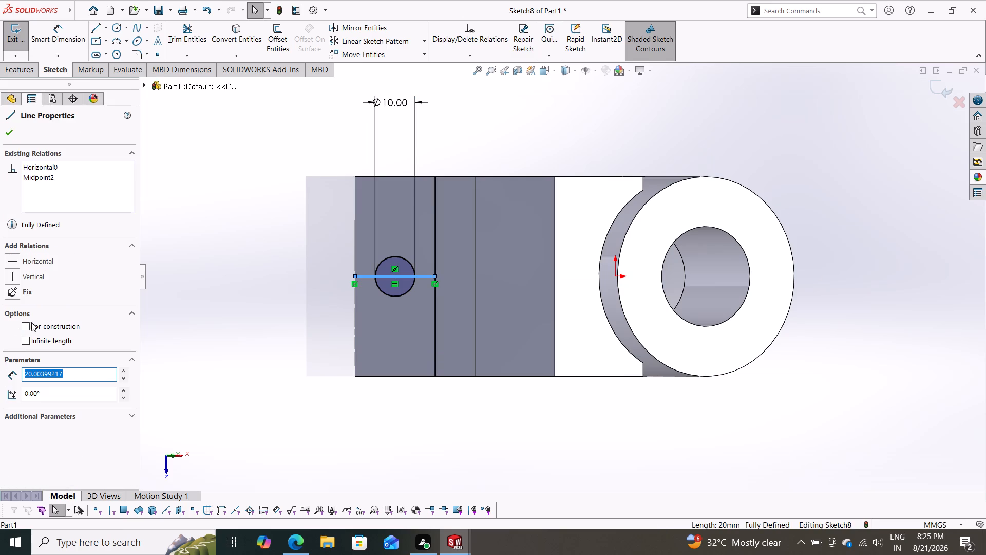
click(32, 322)
click(6, 128)
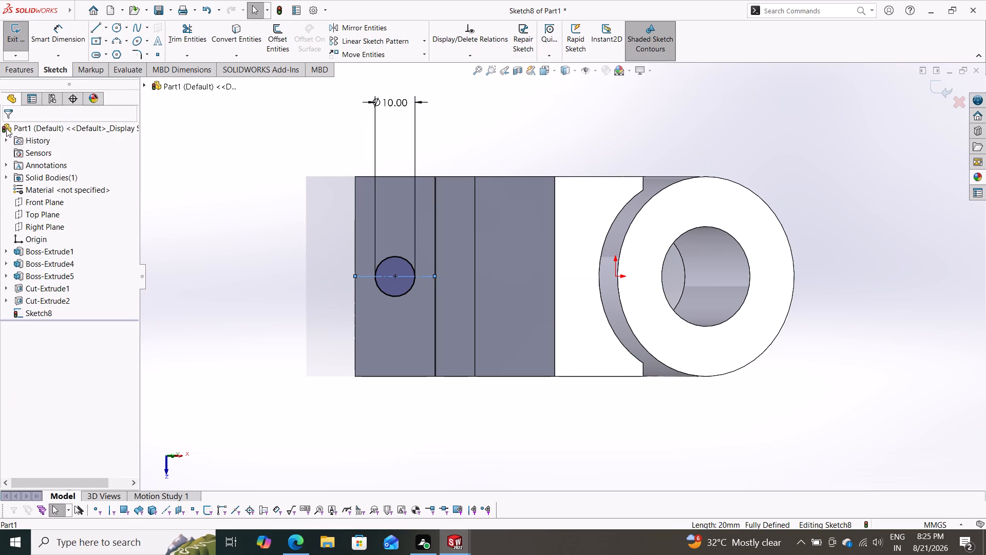
Extrude-cut the 10 mm circle Through All from its sketch plane to make a hole near the arm's free end.
click(25, 72)
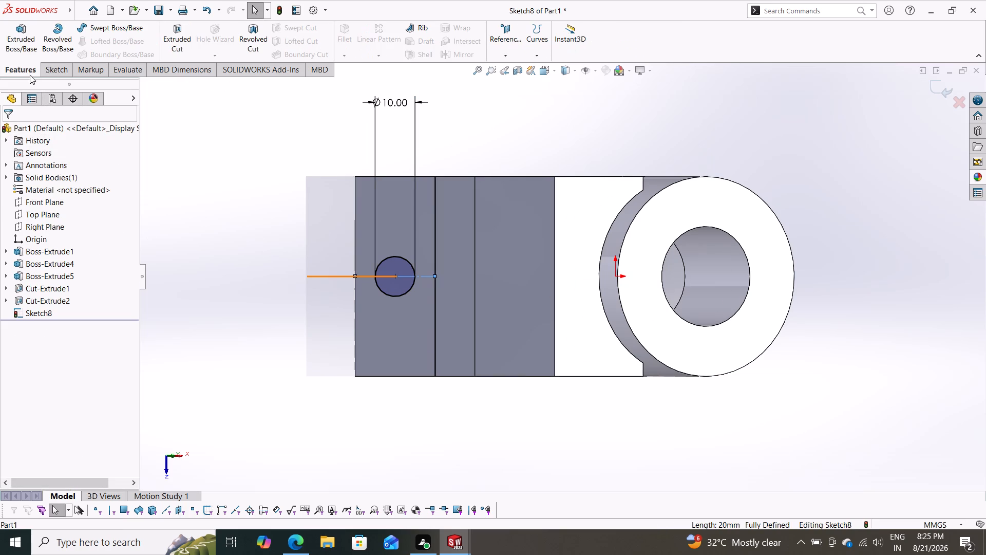
click(181, 42)
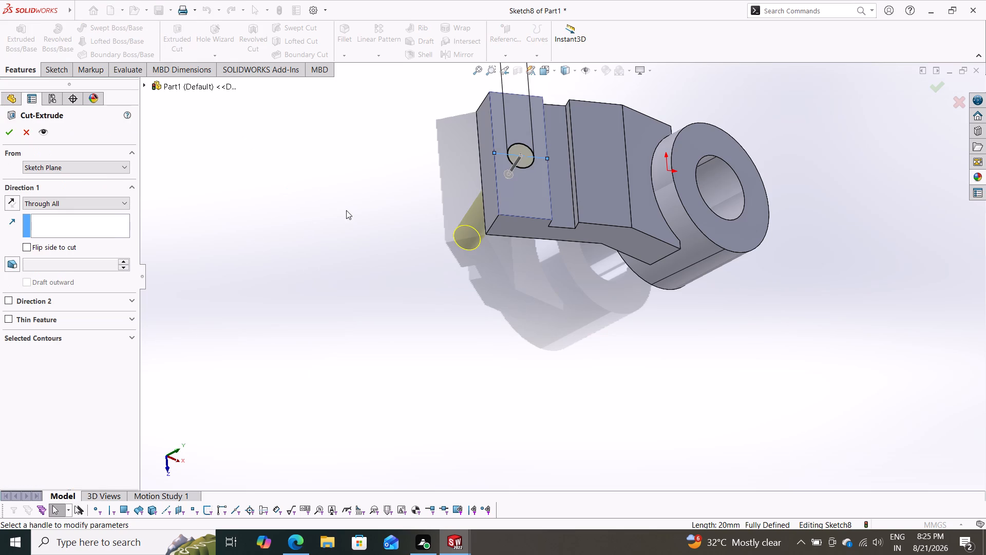
click(8, 127)
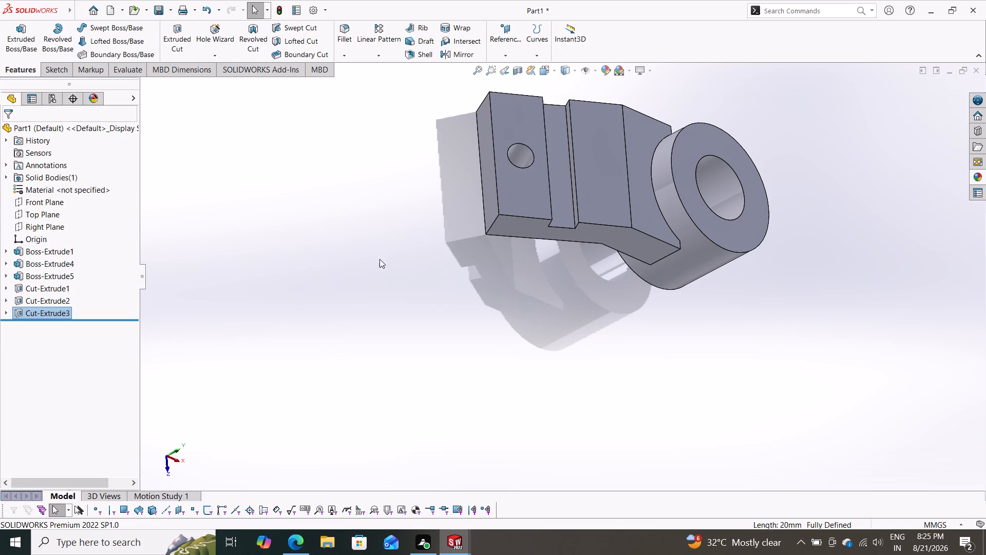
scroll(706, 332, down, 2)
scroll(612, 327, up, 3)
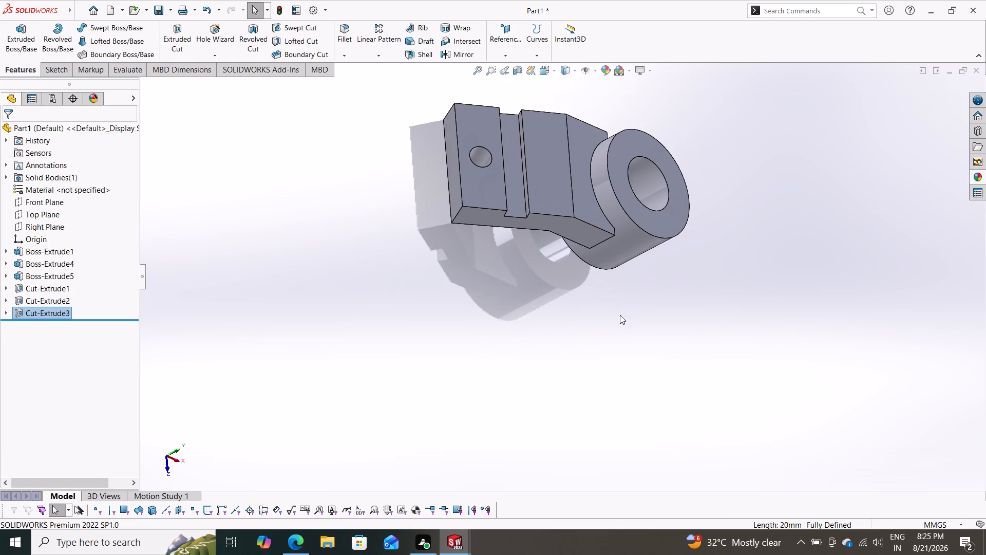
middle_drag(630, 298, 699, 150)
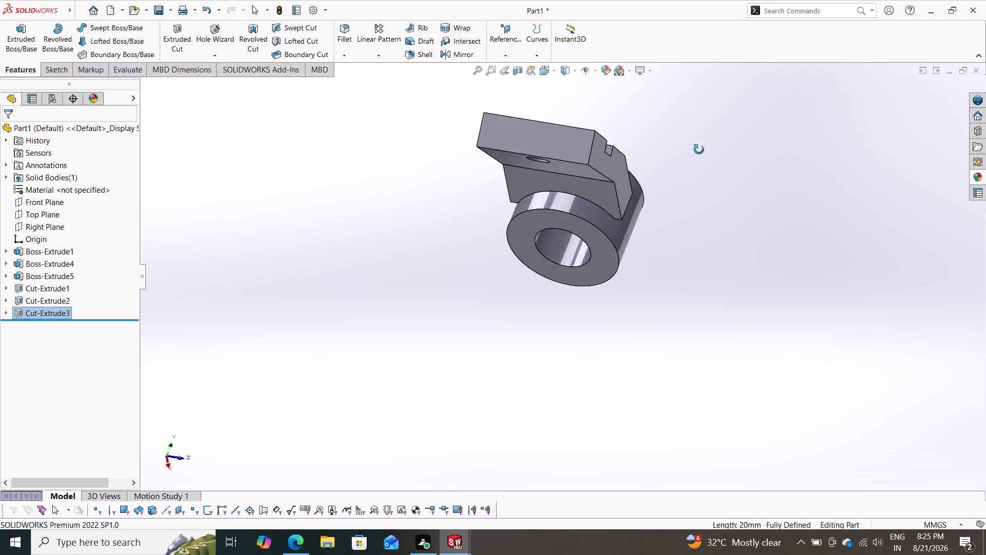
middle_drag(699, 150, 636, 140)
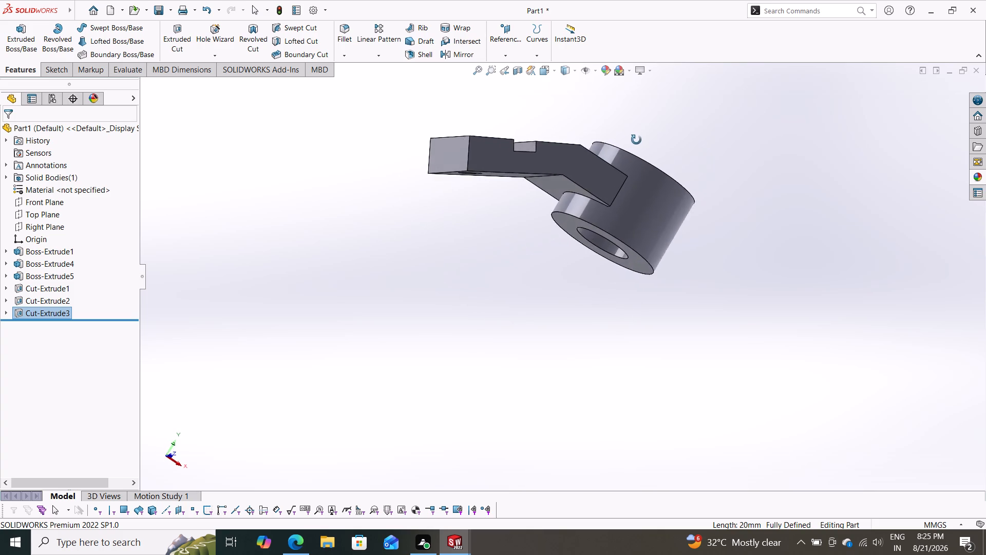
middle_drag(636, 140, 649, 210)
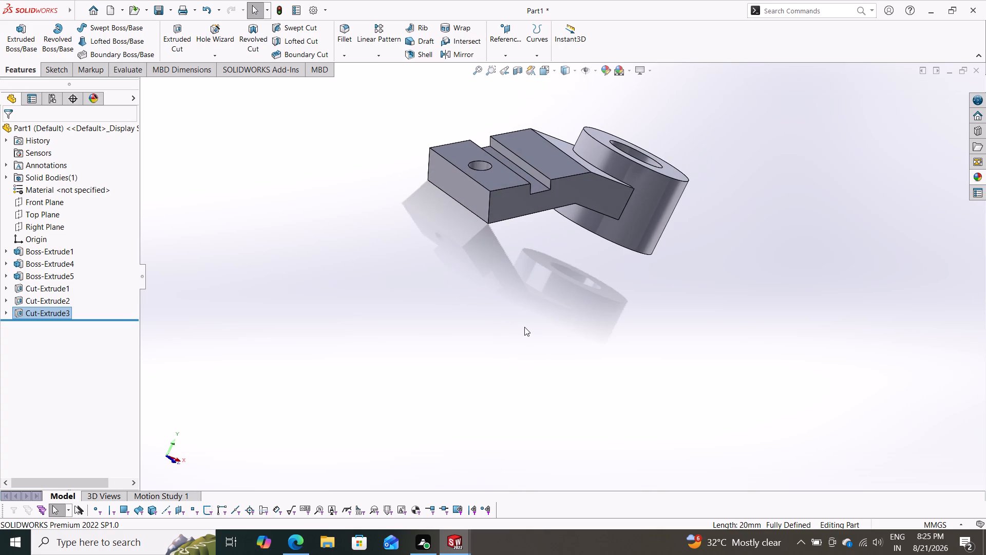
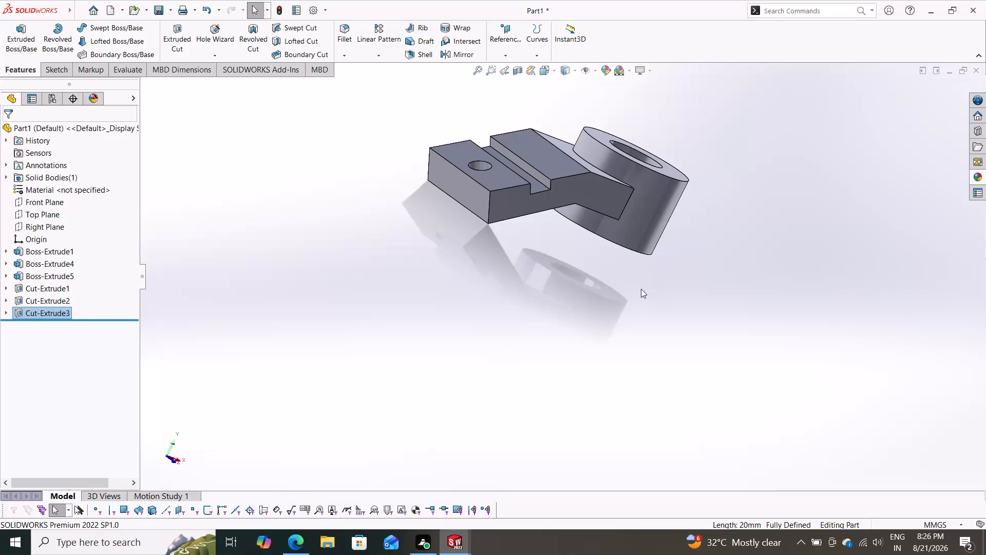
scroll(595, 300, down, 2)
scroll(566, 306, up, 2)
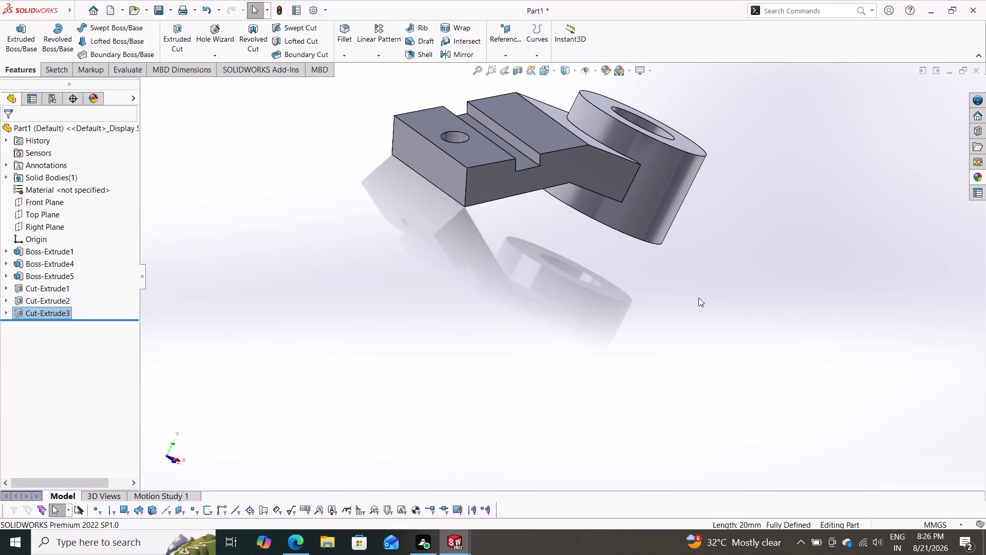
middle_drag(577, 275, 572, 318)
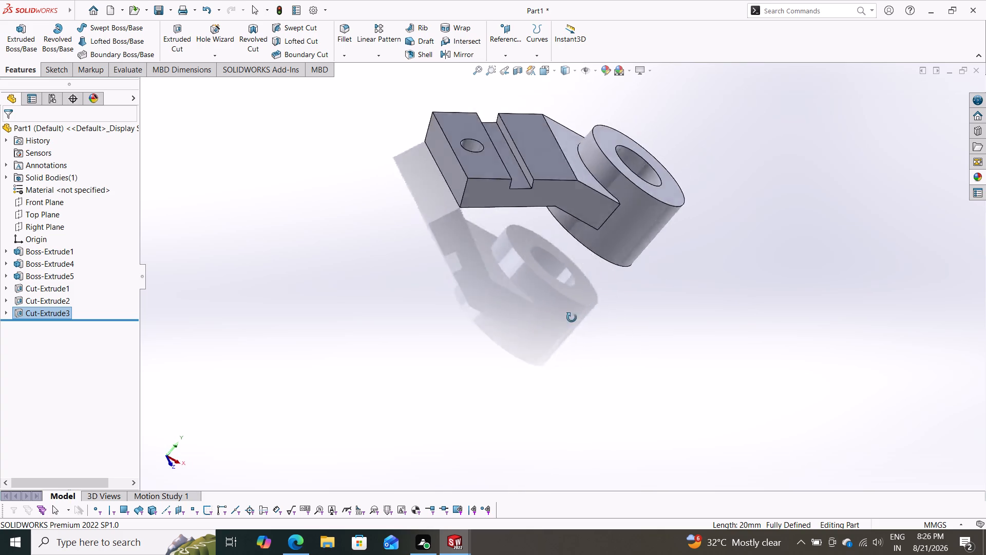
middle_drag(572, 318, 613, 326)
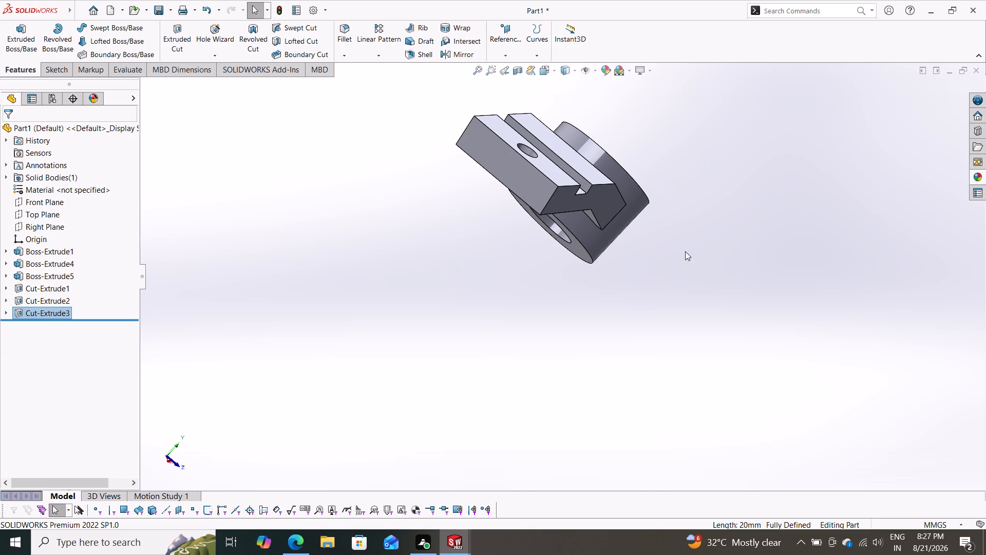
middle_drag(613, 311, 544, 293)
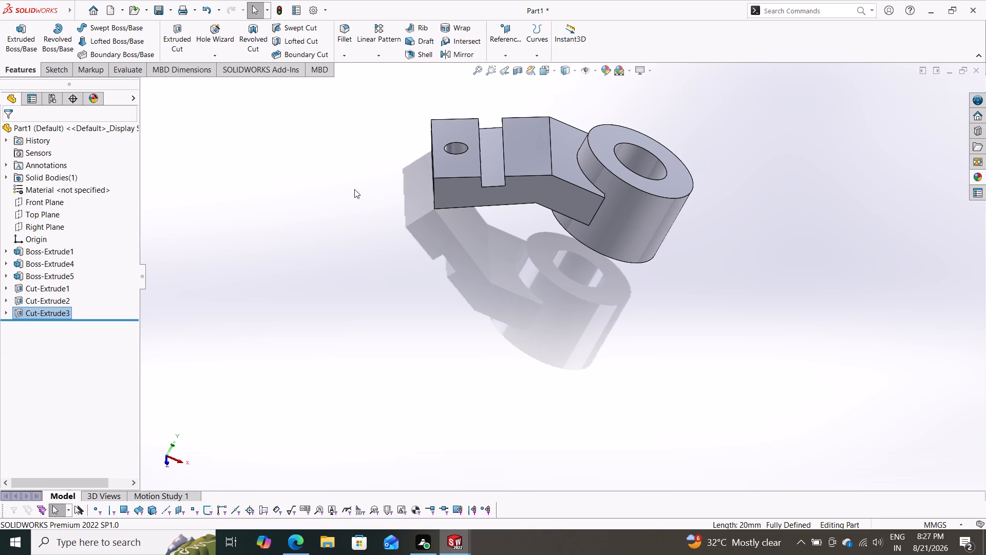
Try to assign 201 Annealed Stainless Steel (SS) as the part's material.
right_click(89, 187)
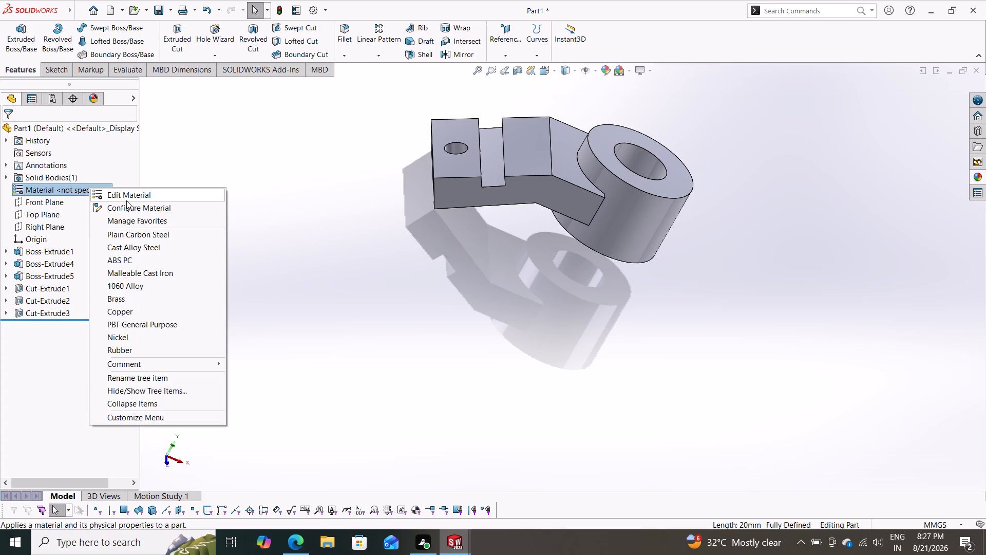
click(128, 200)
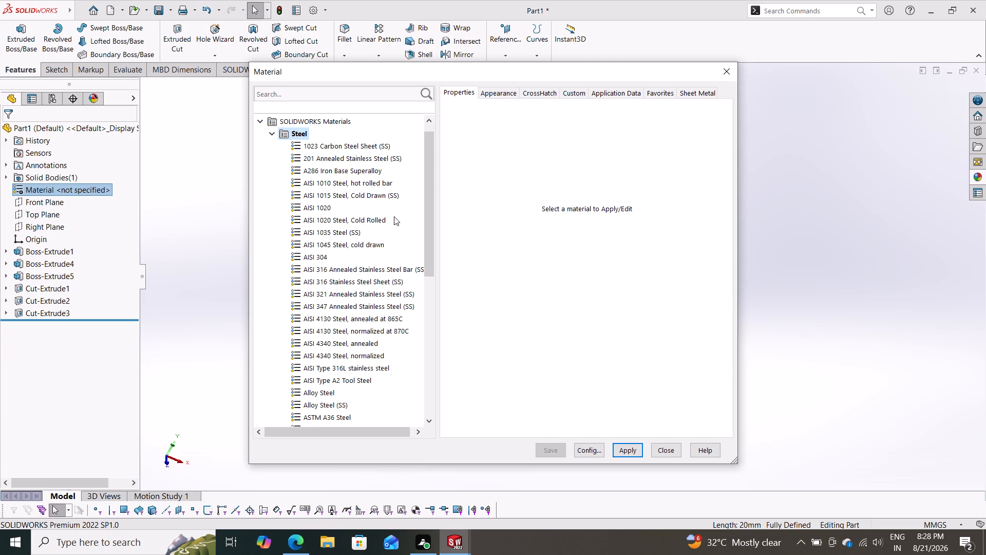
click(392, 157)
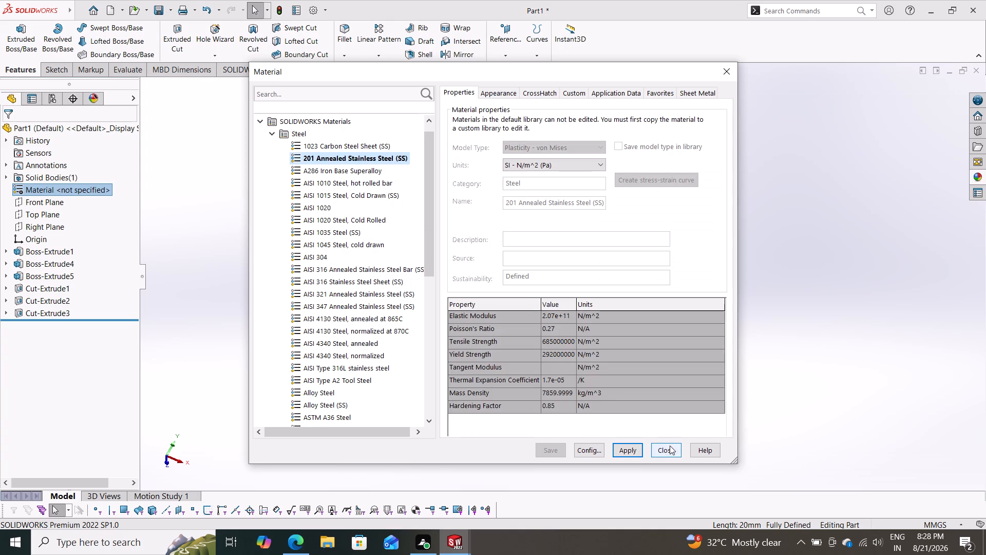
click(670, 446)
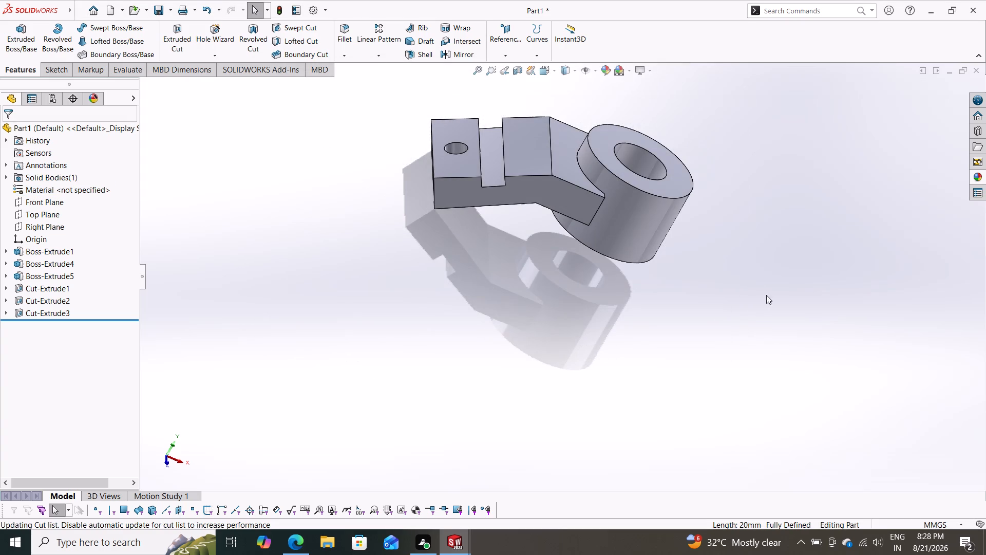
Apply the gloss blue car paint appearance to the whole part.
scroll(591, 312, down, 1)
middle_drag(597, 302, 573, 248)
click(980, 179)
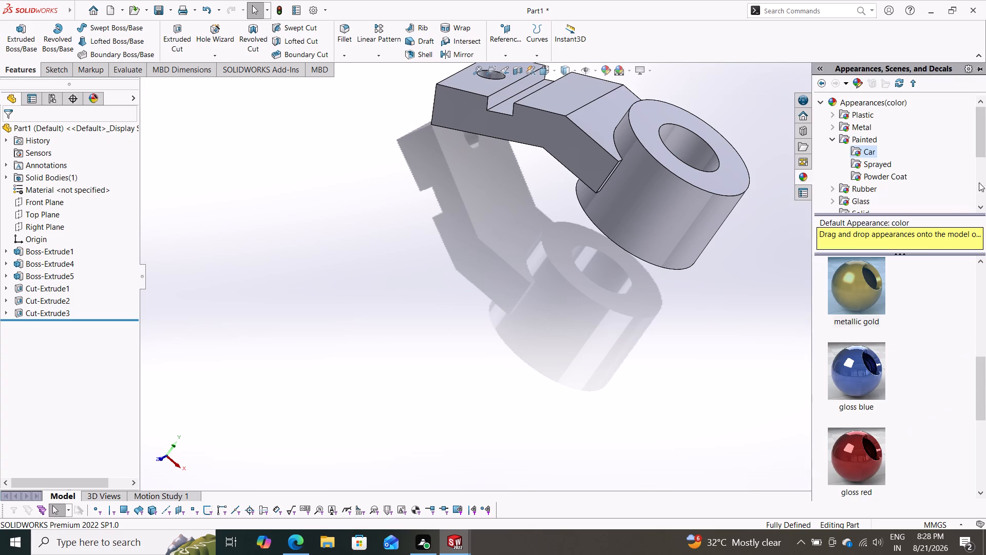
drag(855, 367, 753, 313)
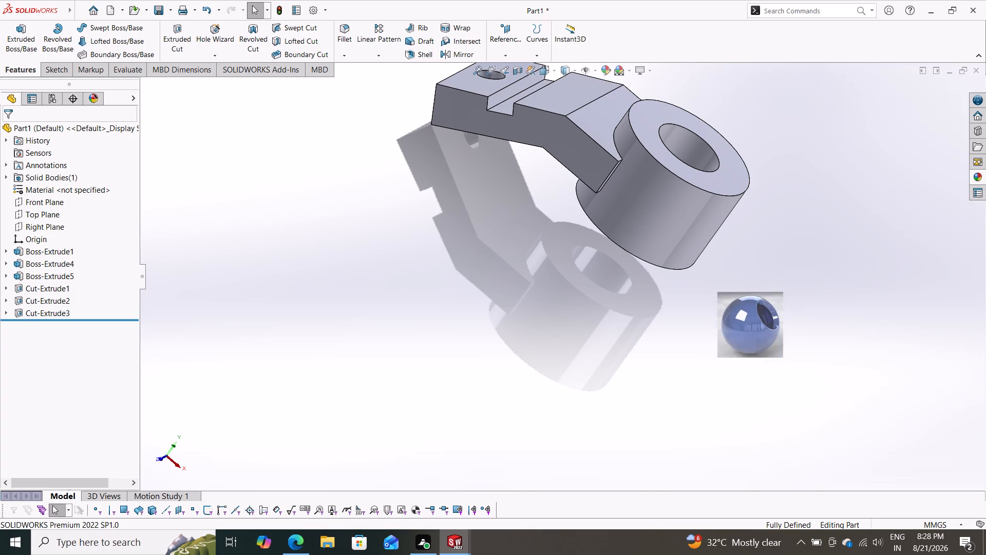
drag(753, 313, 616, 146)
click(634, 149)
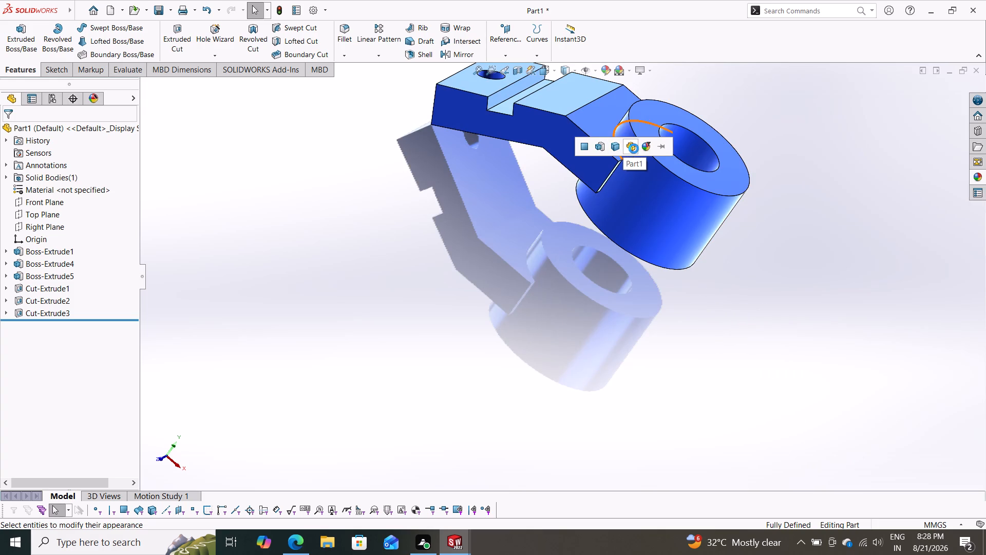
Apply a dark grey car paint appearance to the whole part in place of the blue one.
middle_drag(522, 303, 522, 303)
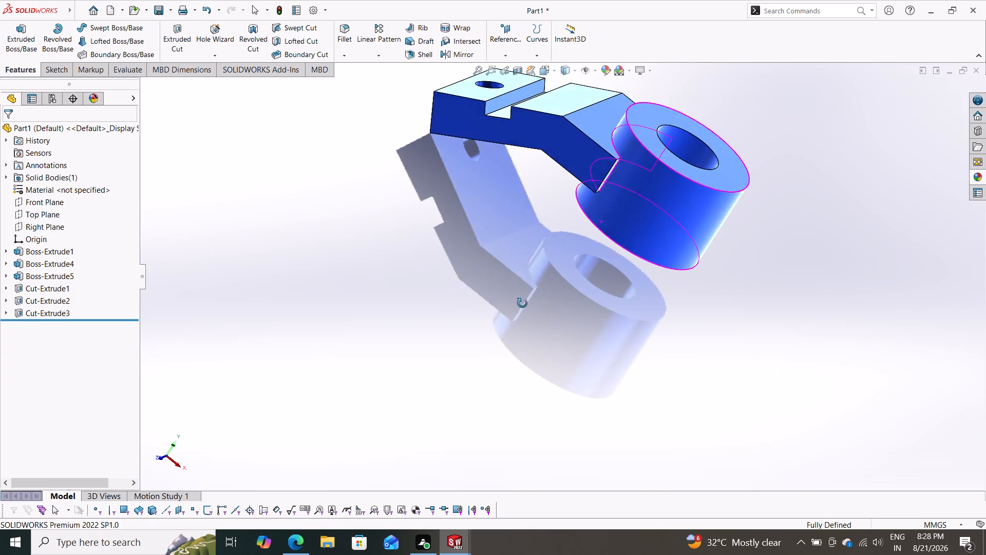
middle_drag(522, 303, 514, 305)
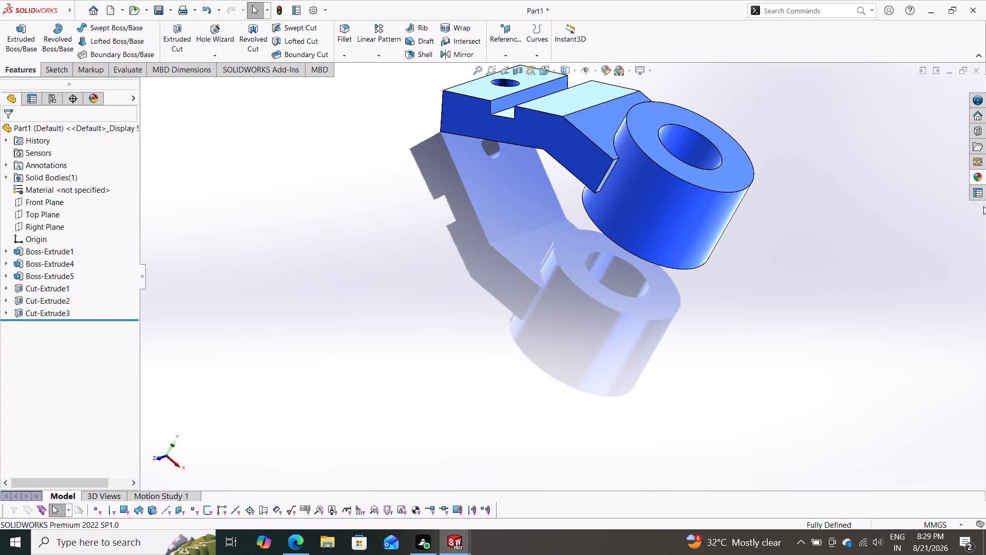
click(981, 174)
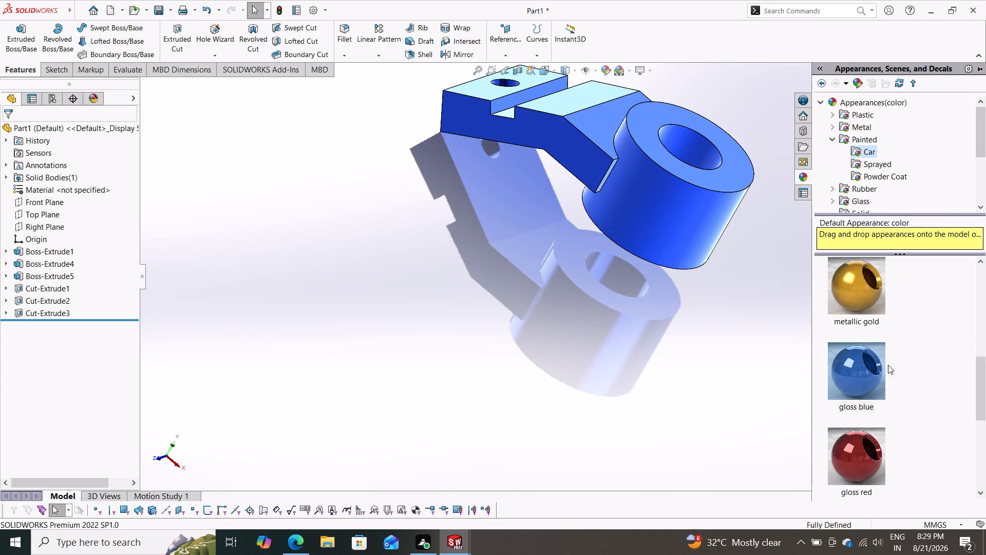
scroll(883, 373, down, 2)
drag(873, 367, 634, 176)
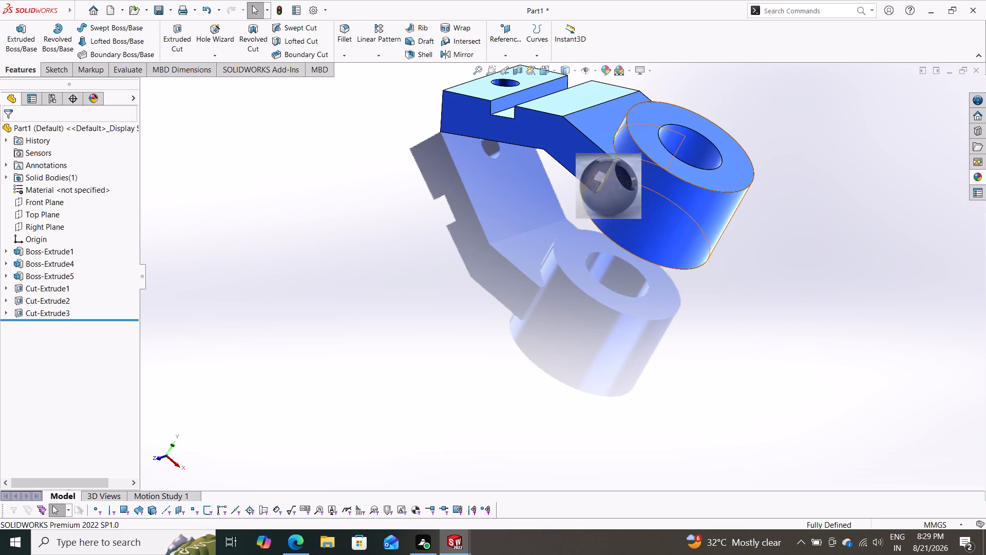
drag(634, 176, 634, 166)
click(650, 167)
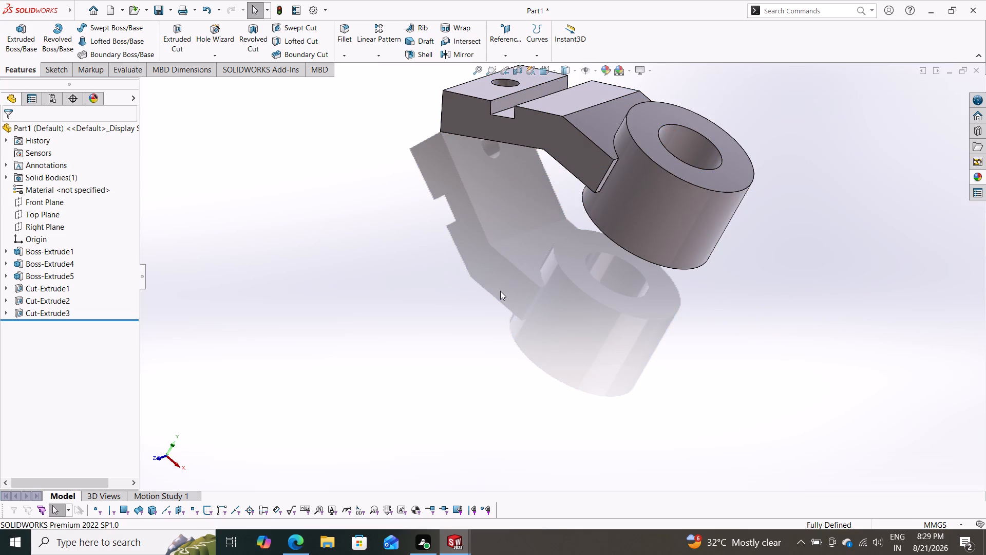
Examine the arm, notch, through hole and bored boss from several sides with the new appearance applied.
middle_drag(500, 291, 563, 431)
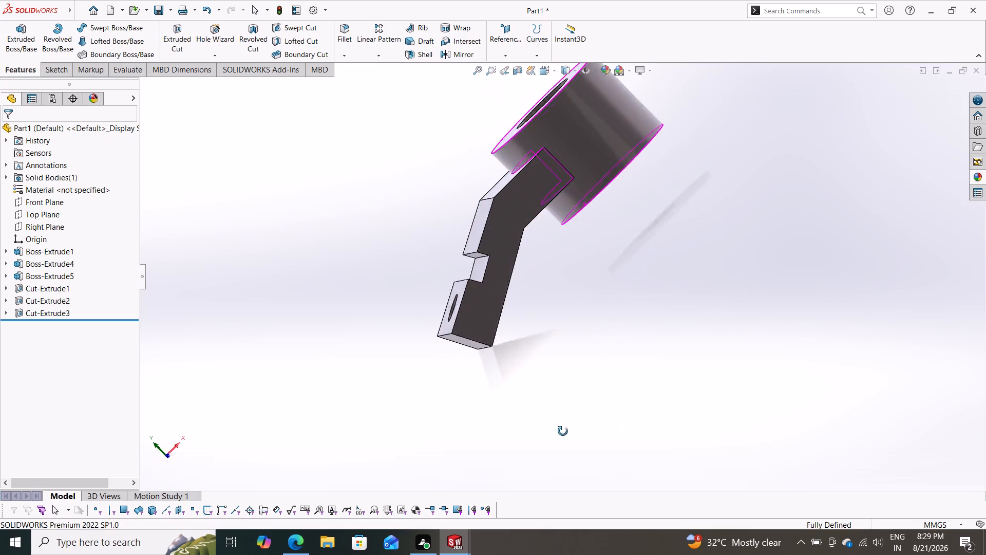
middle_drag(563, 431, 701, 352)
scroll(638, 364, down, 1)
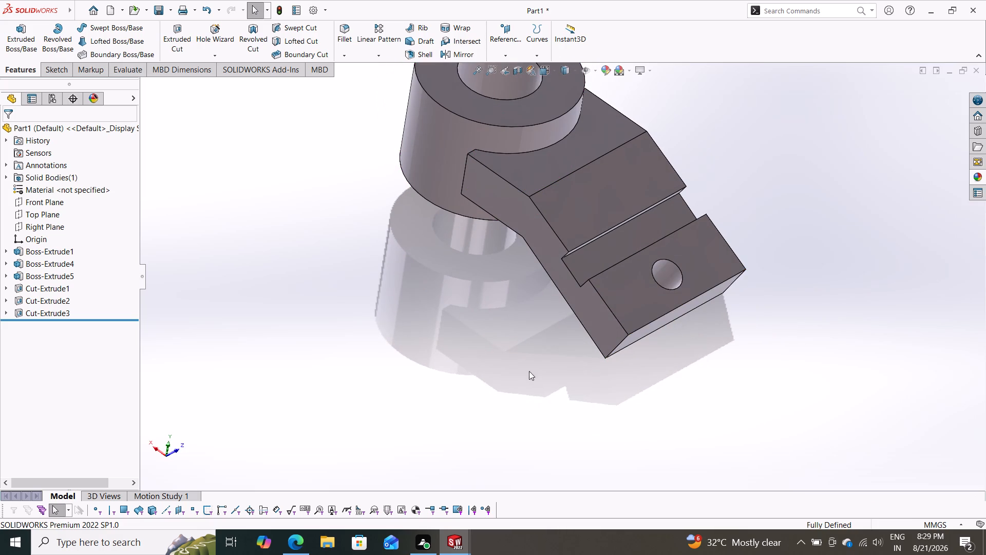
scroll(525, 368, down, 2)
scroll(533, 330, up, 1)
middle_drag(535, 325, 608, 311)
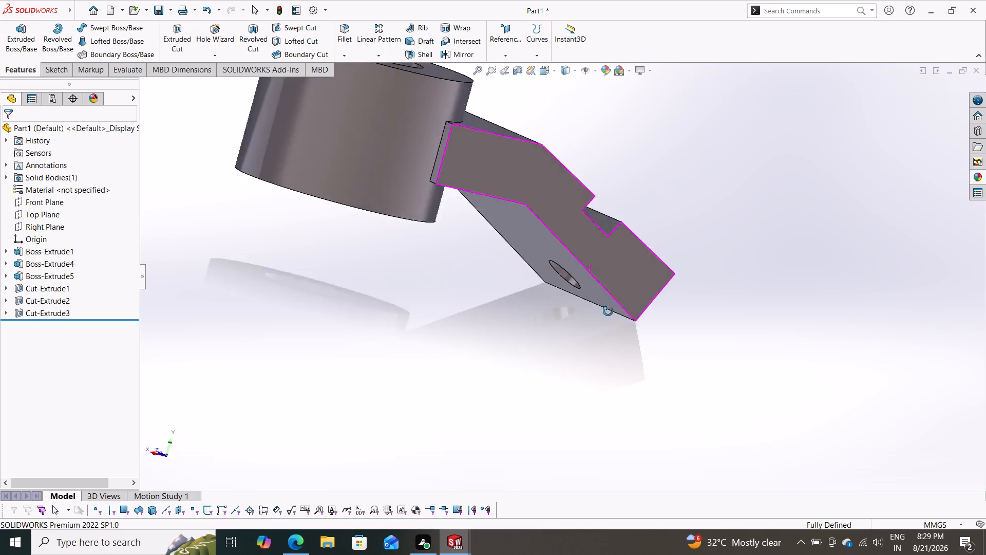
middle_drag(608, 311, 426, 294)
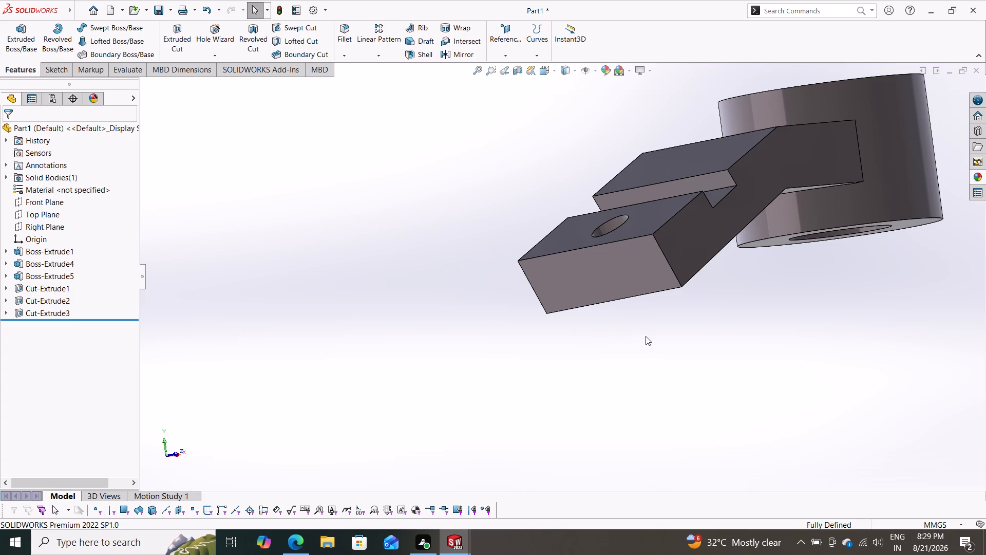
scroll(706, 324, down, 2)
scroll(706, 325, up, 2)
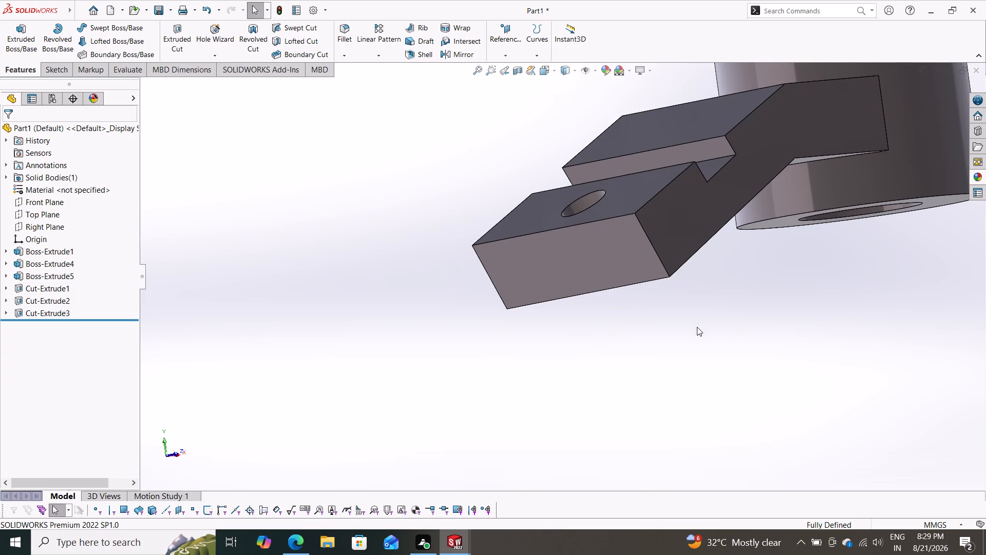
middle_drag(693, 328, 637, 361)
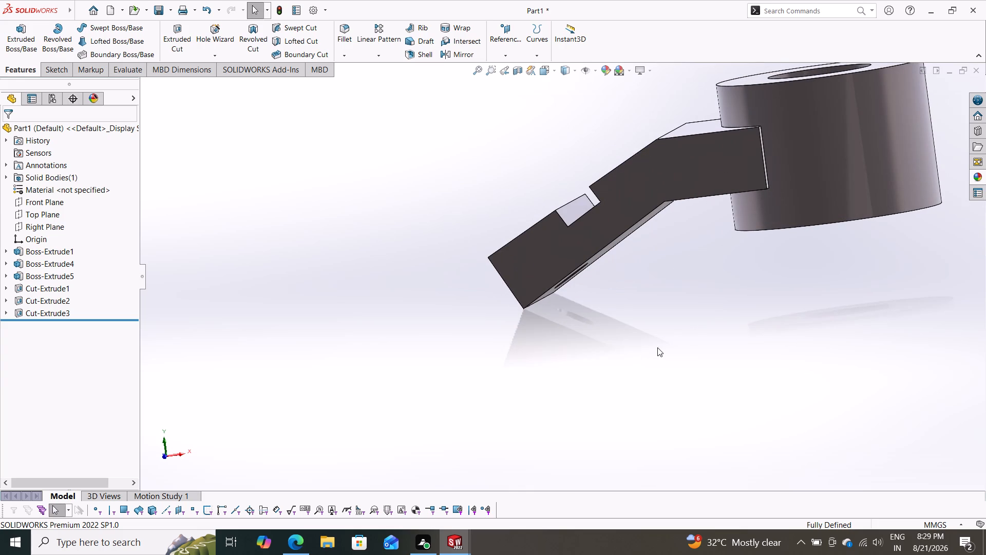
scroll(659, 346, down, 1)
scroll(659, 346, up, 5)
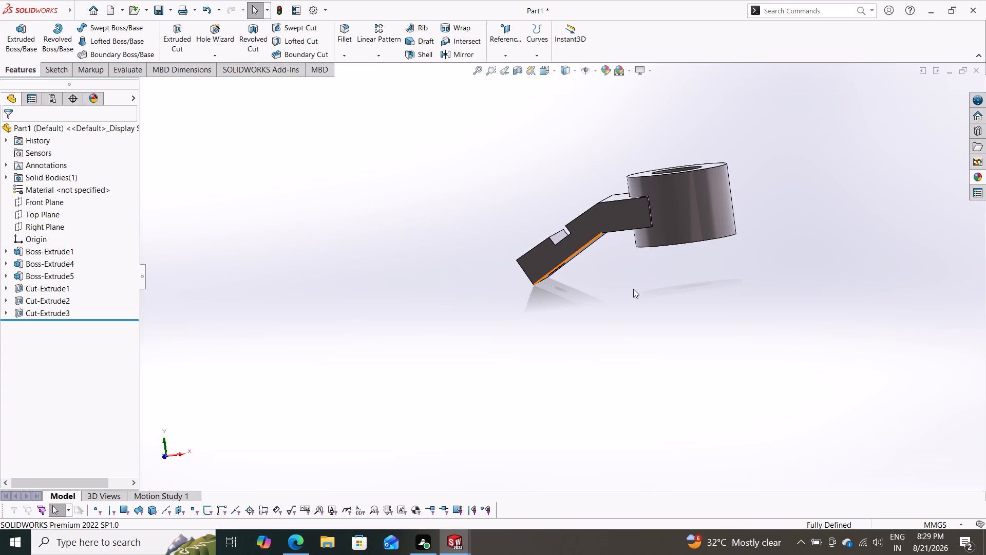
middle_drag(635, 290, 686, 311)
scroll(685, 310, down, 1)
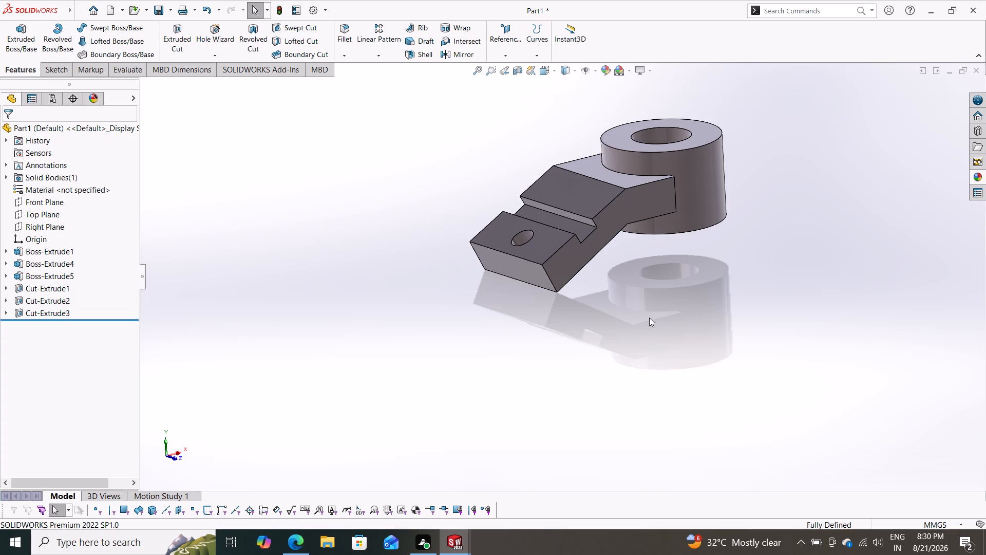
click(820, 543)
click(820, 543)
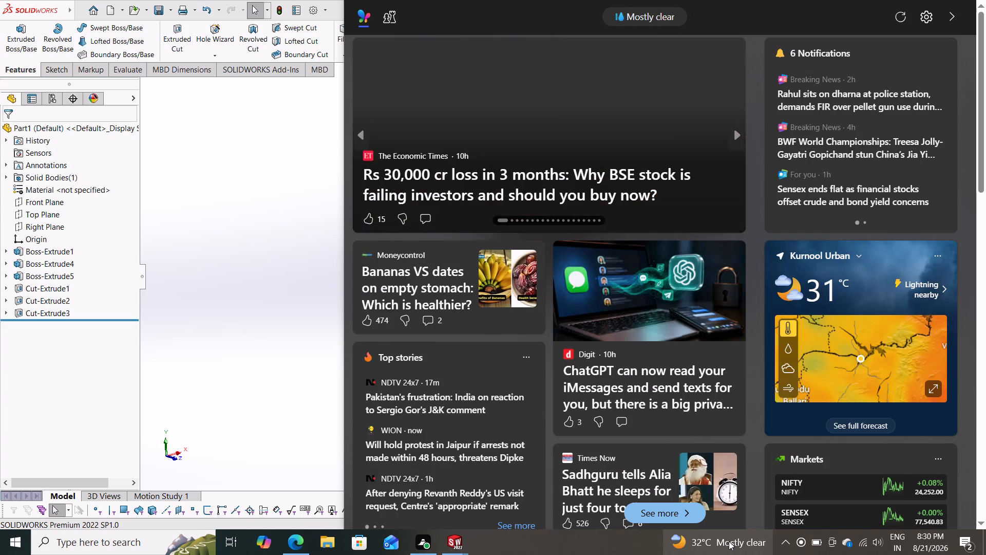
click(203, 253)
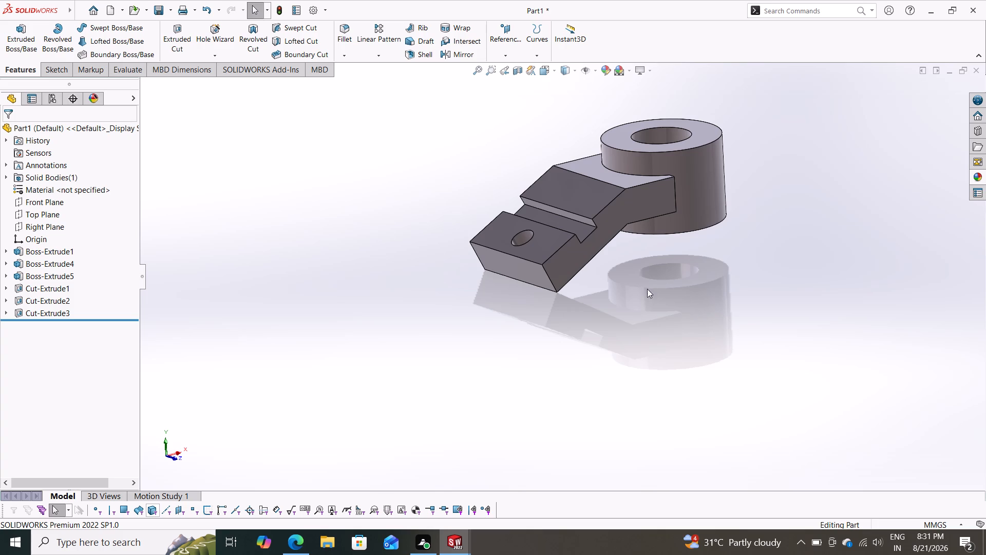
Inspect the whole part from the arm's free end around to the boss side.
scroll(723, 258, down, 1)
scroll(706, 268, up, 2)
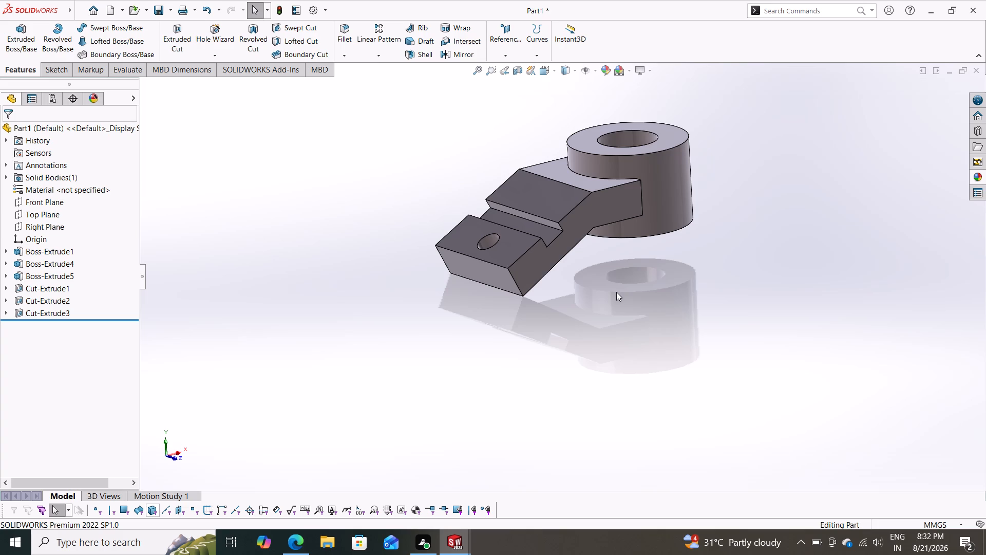
scroll(616, 293, down, 2)
scroll(618, 294, up, 2)
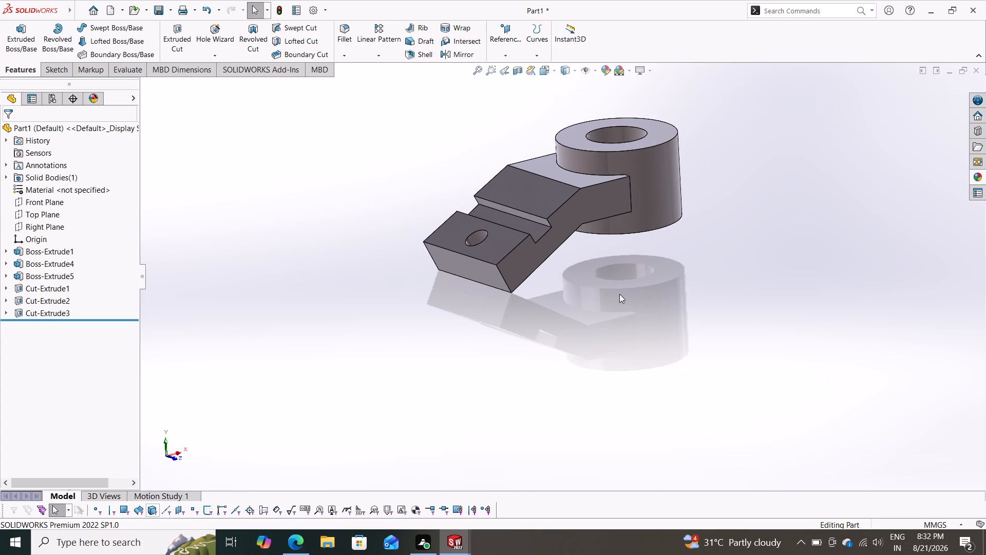
middle_drag(563, 325, 633, 299)
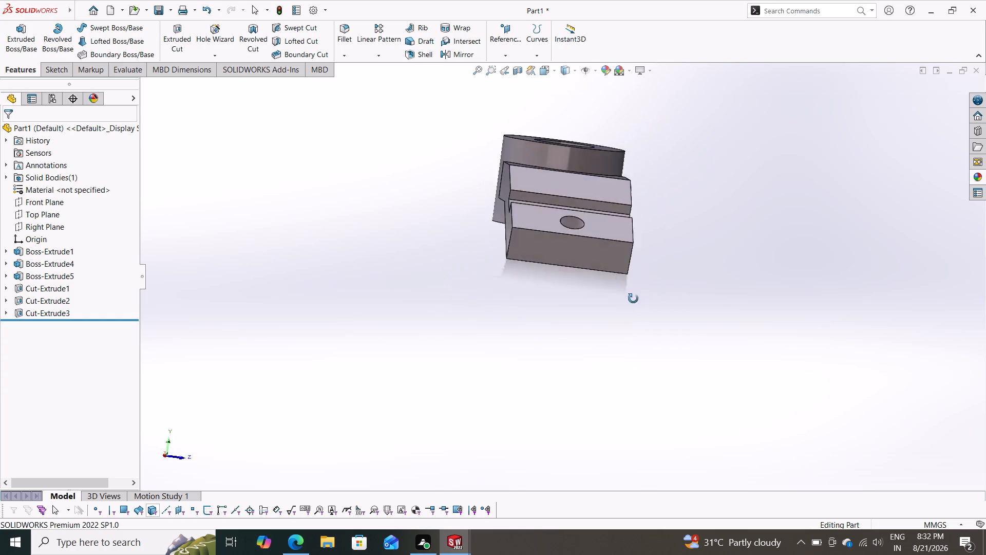
middle_drag(633, 299, 755, 386)
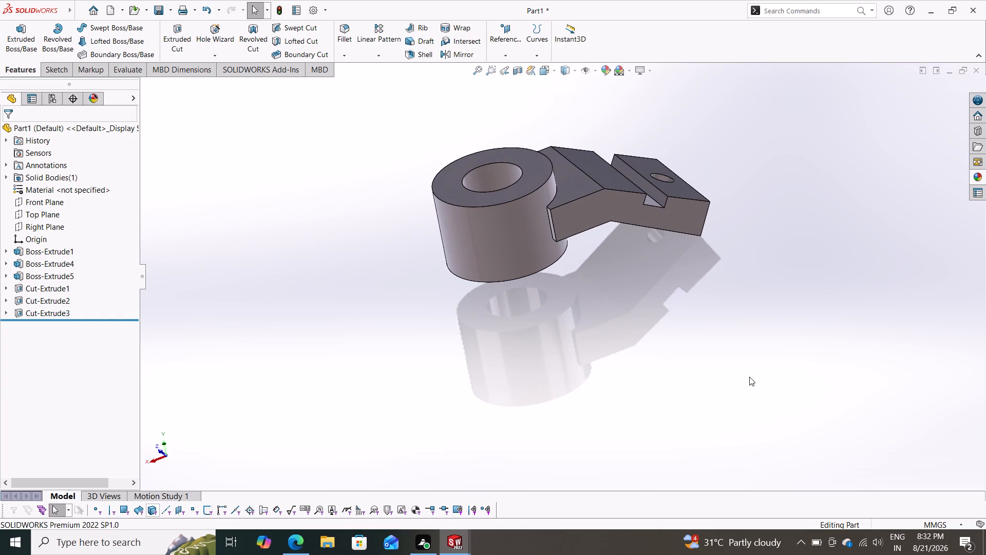
scroll(651, 321, down, 2)
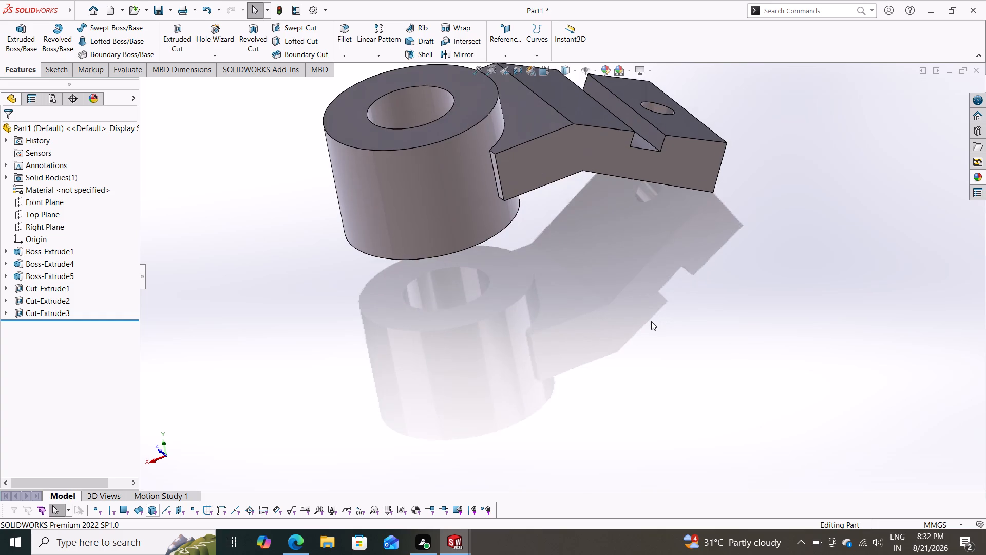
scroll(651, 321, up, 2)
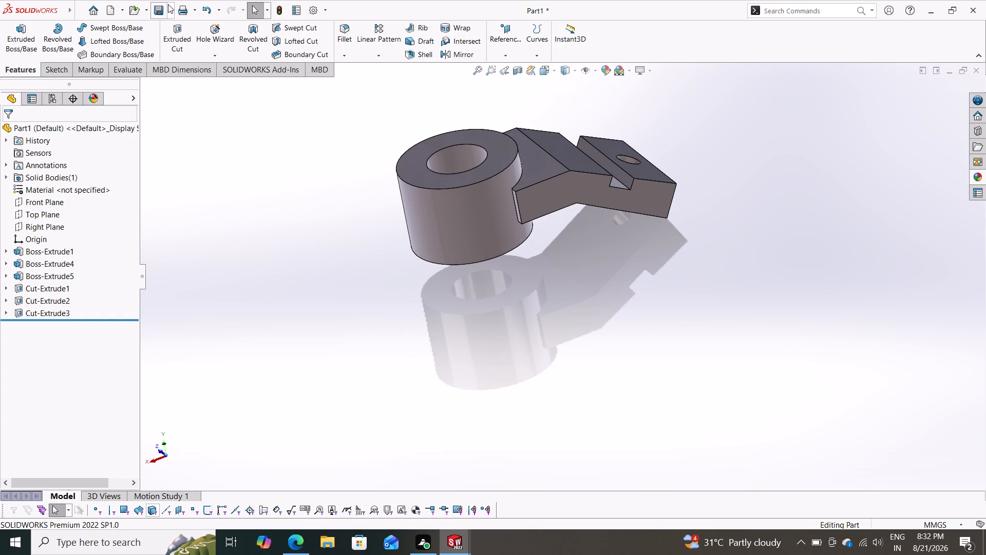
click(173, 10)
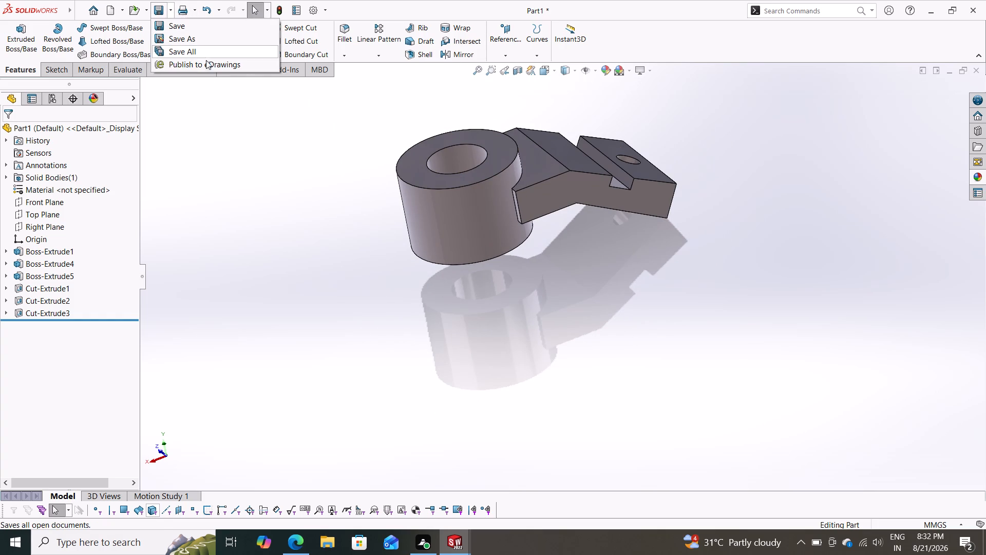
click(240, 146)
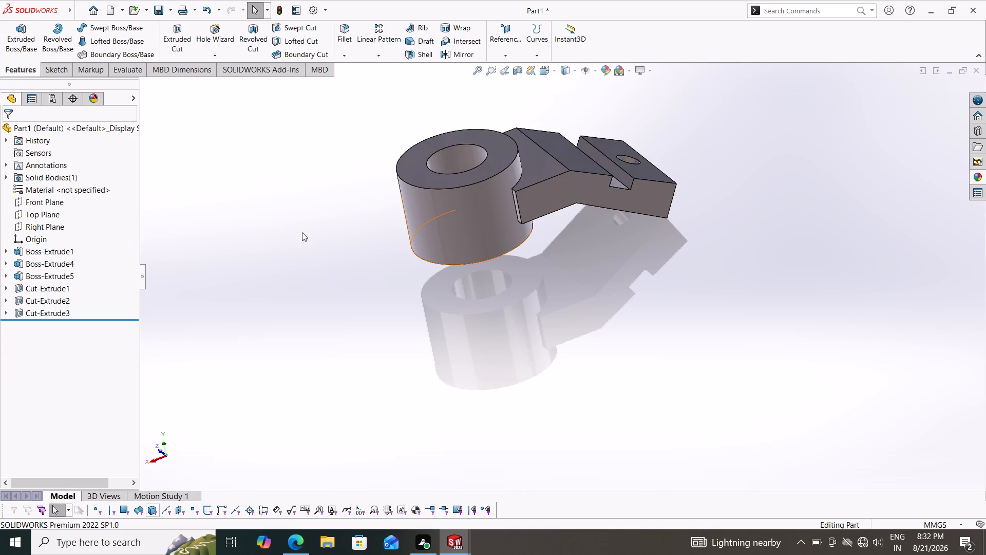
Open the sketch of Boss-Extrude5, examine its circular profile and the adjoining arm from below and at an angle, and exit the sketch.
click(35, 319)
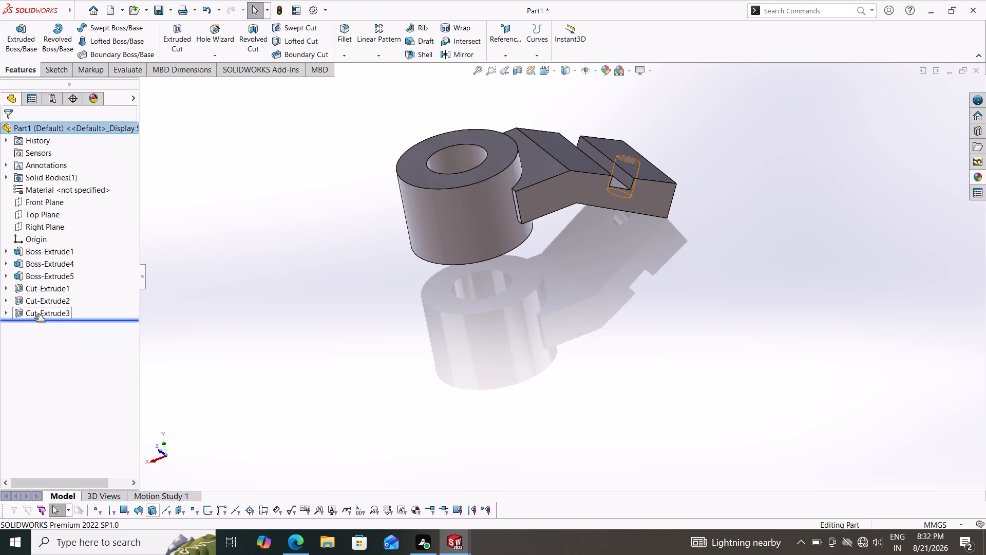
click(61, 275)
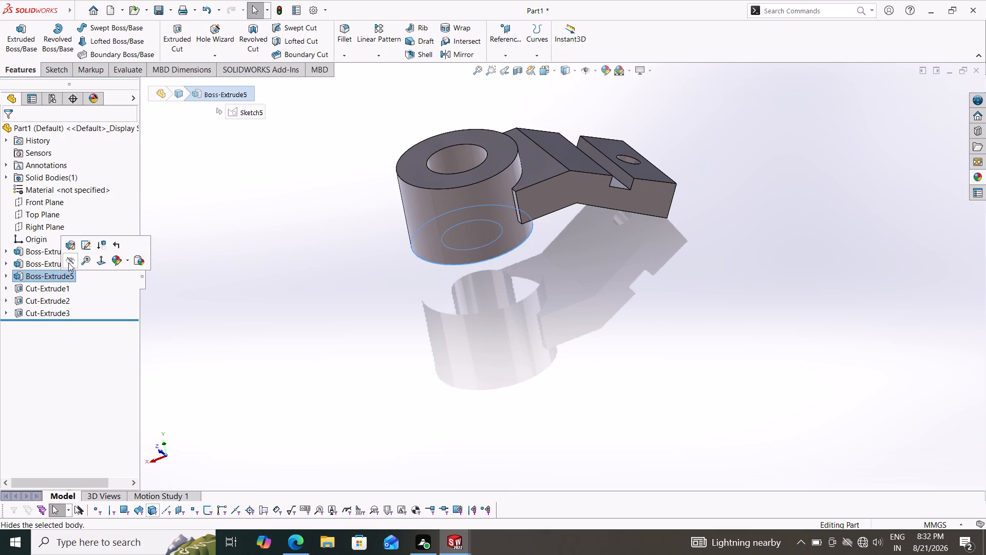
click(82, 240)
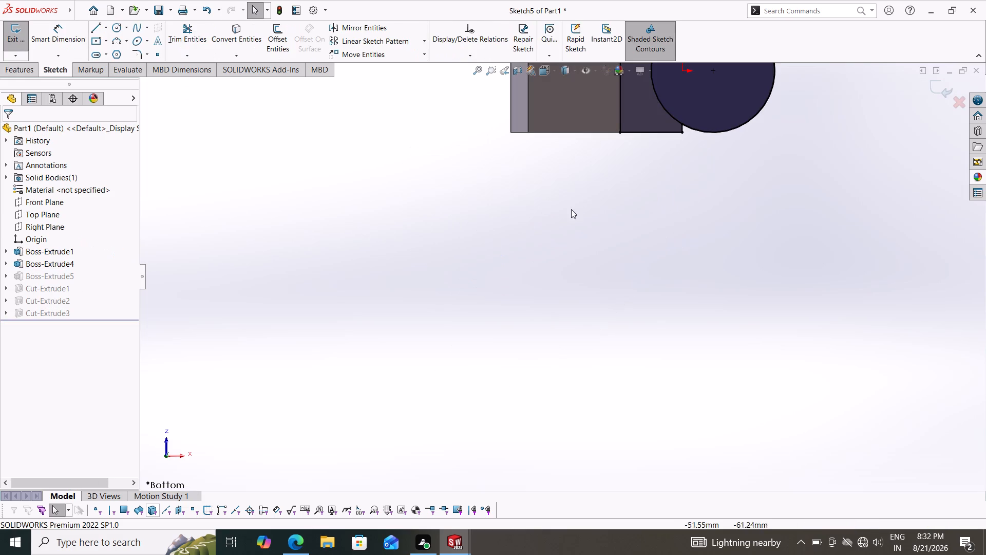
scroll(617, 189, down, 1)
scroll(620, 189, up, 6)
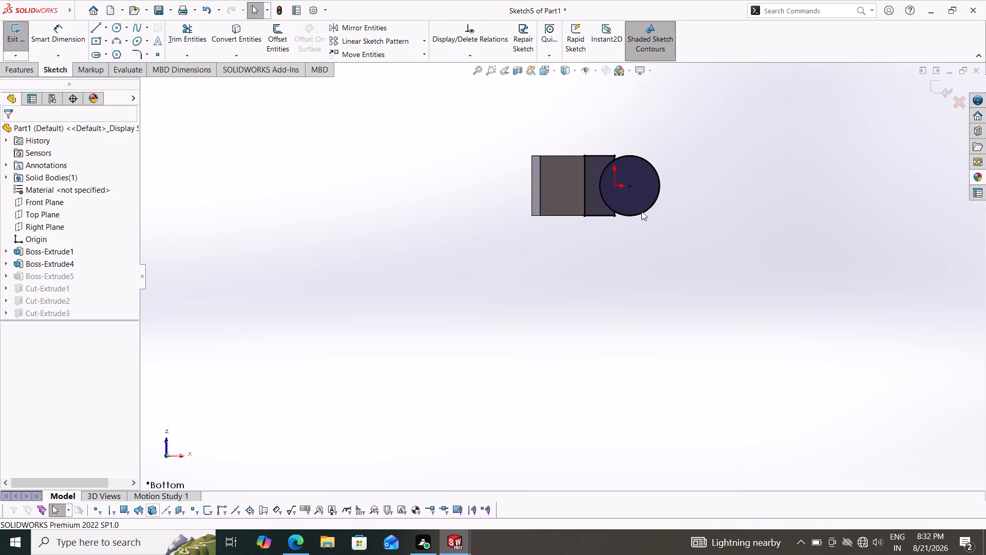
scroll(642, 211, down, 7)
middle_drag(659, 203, 630, 98)
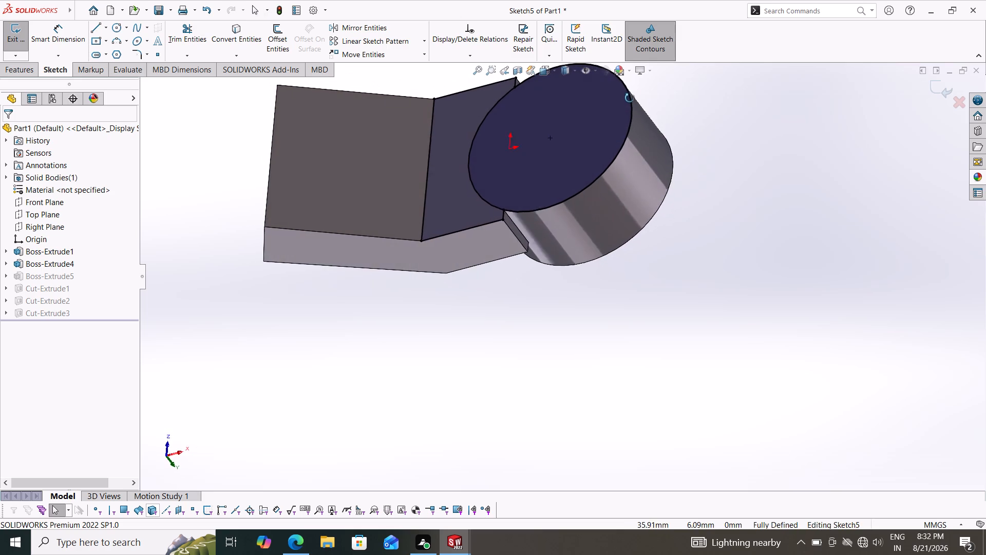
middle_drag(630, 98, 637, 94)
scroll(637, 94, down, 1)
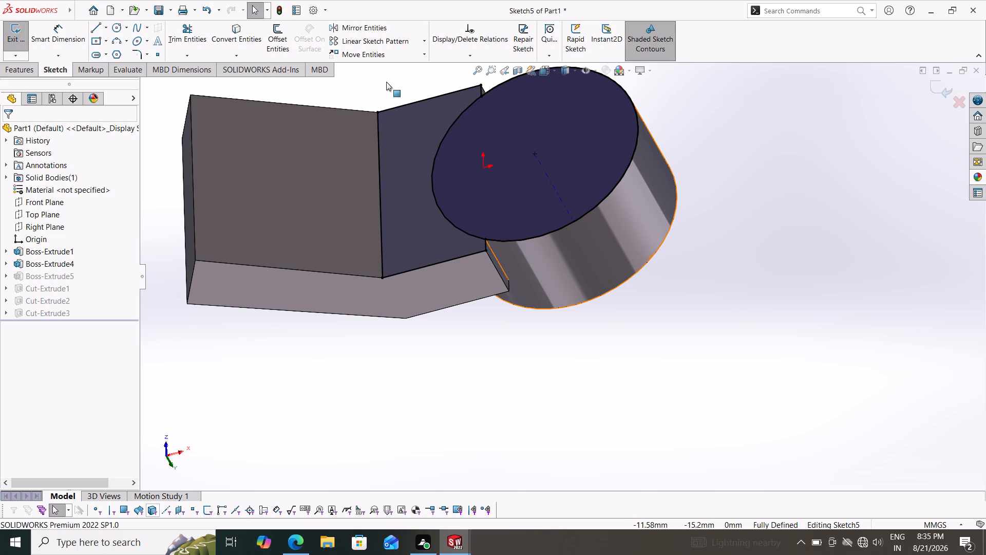
click(170, 10)
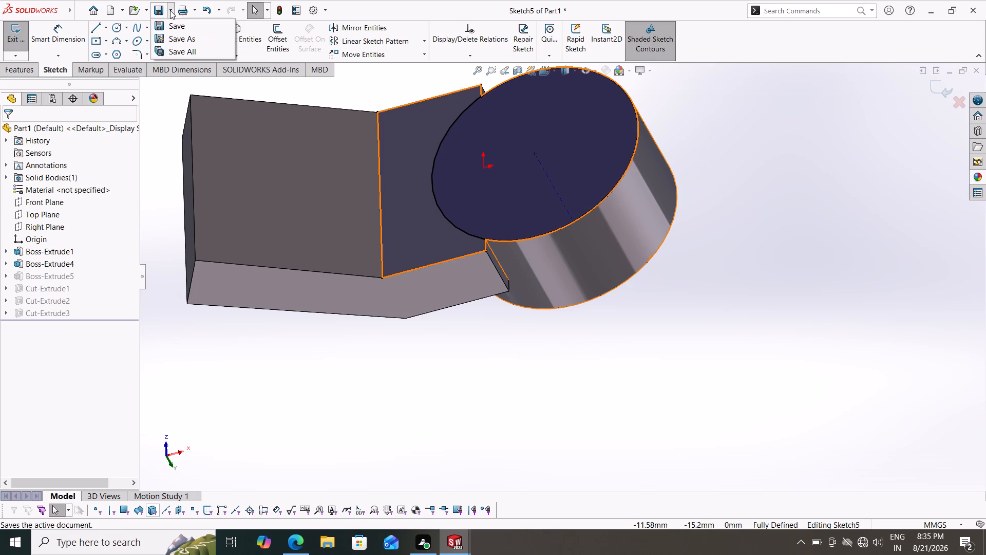
click(936, 86)
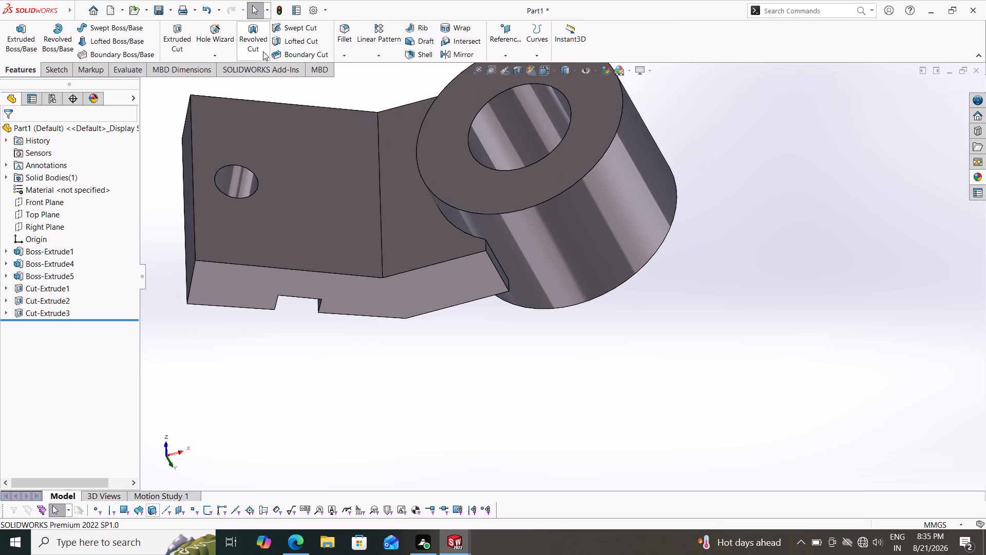
Save the part in the Documents folder under the name m1 as a SOLIDWORKS part file.
click(169, 10)
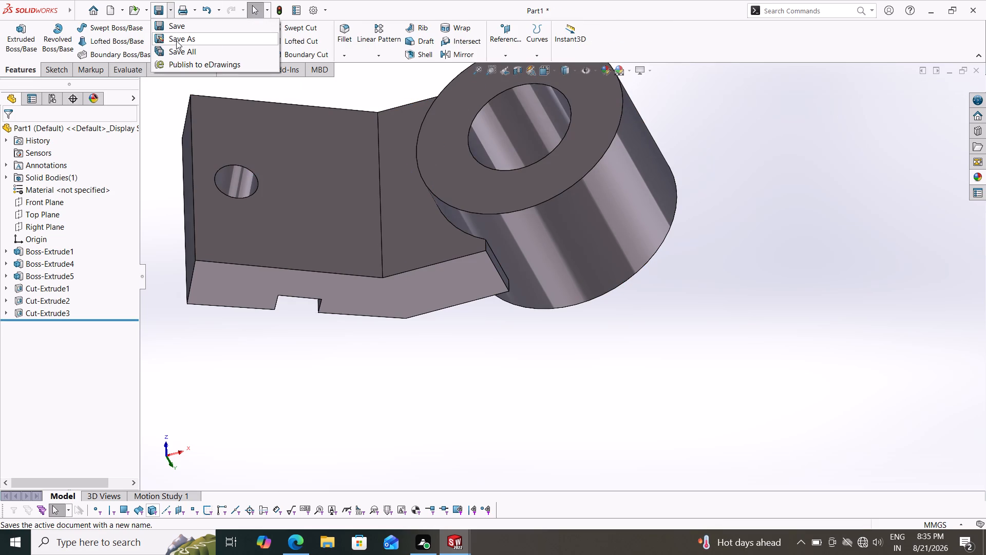
click(179, 40)
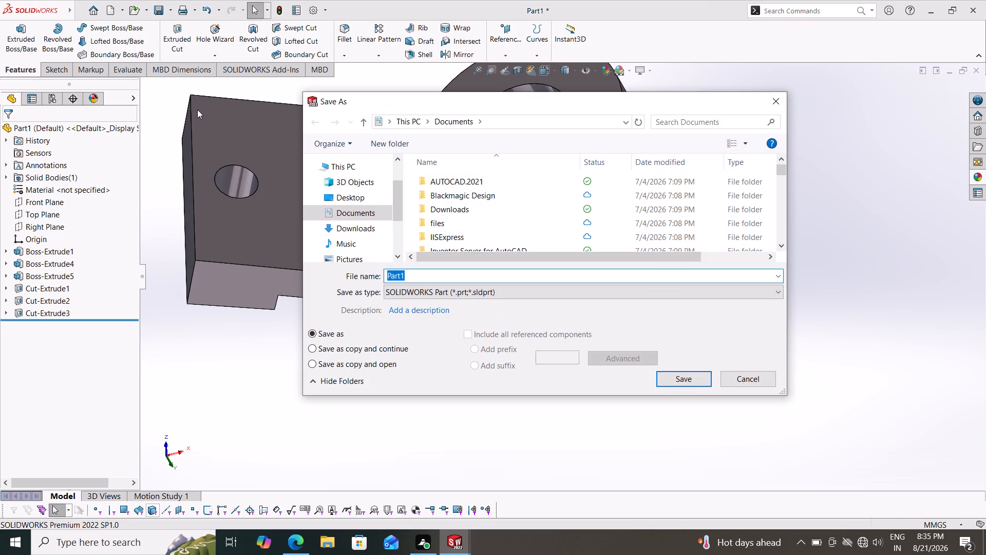
key(m)
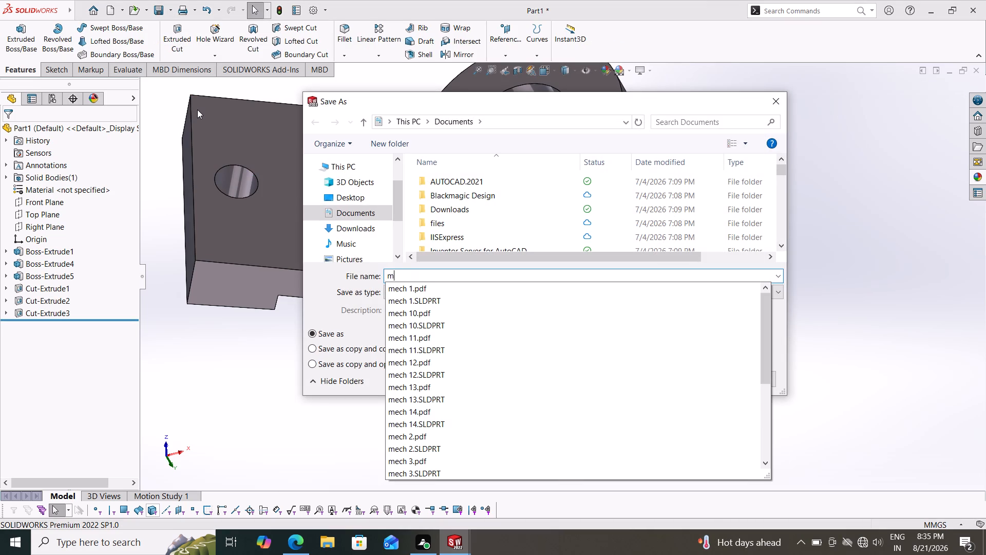
key(1)
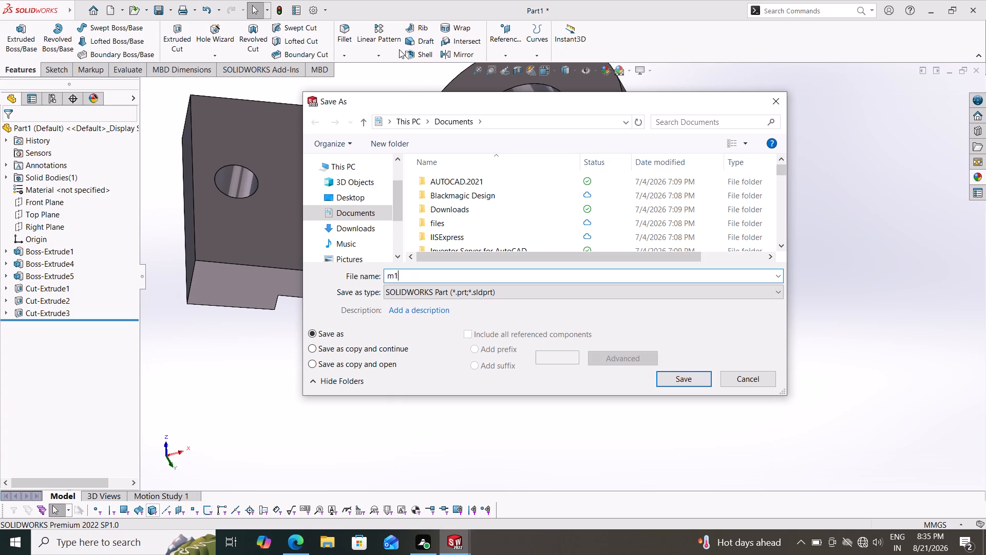
click(701, 379)
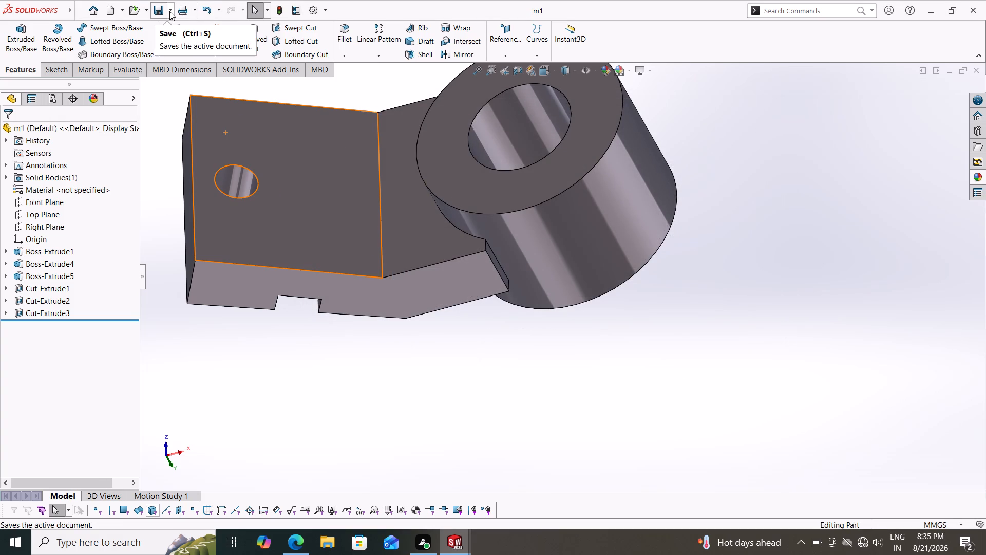
Save a PDF version of the part in the Documents folder under the name m1.
click(169, 11)
click(177, 34)
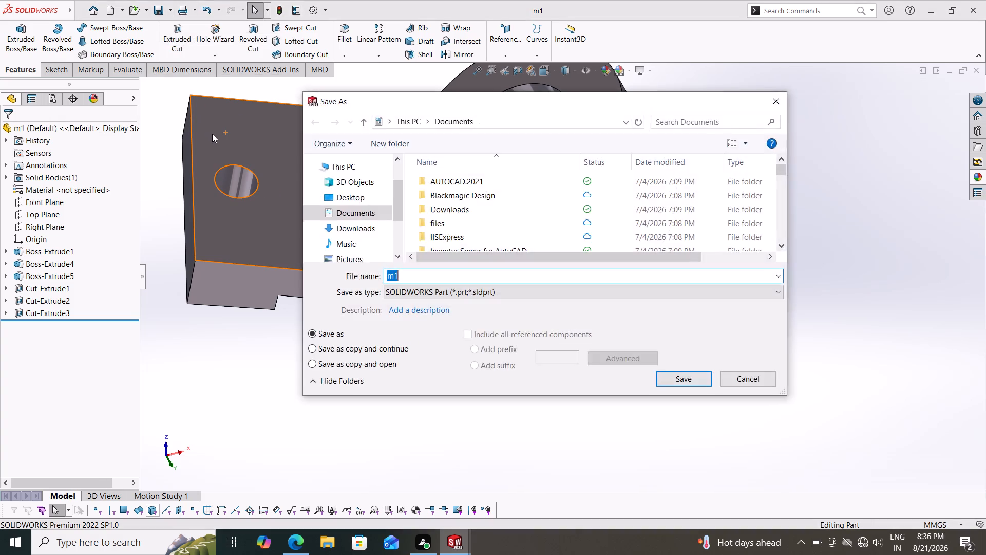
click(489, 295)
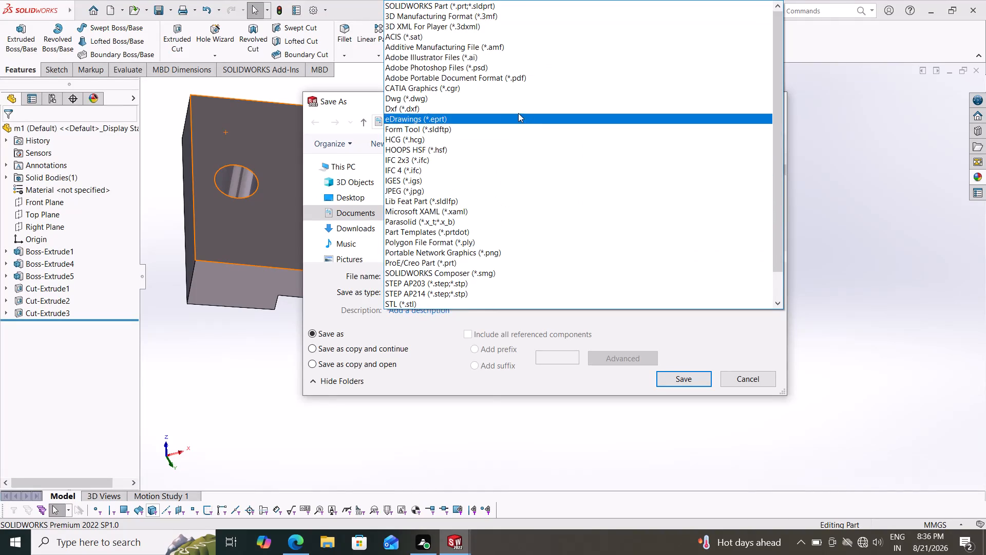
click(532, 77)
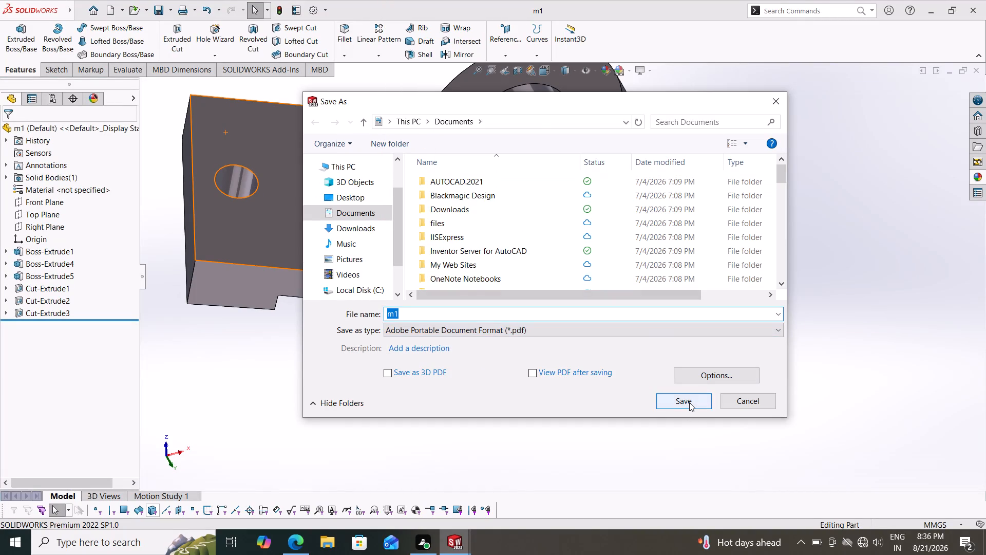
click(689, 402)
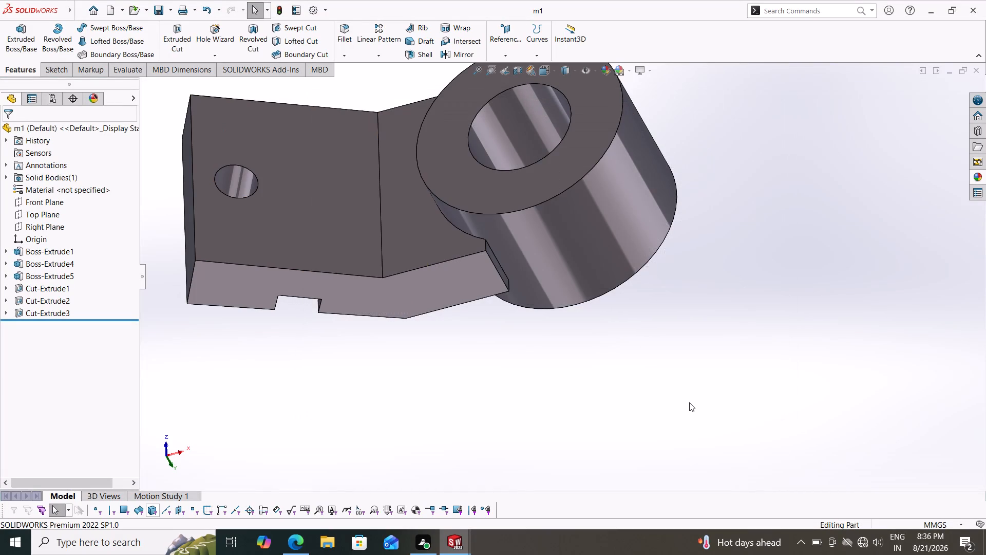